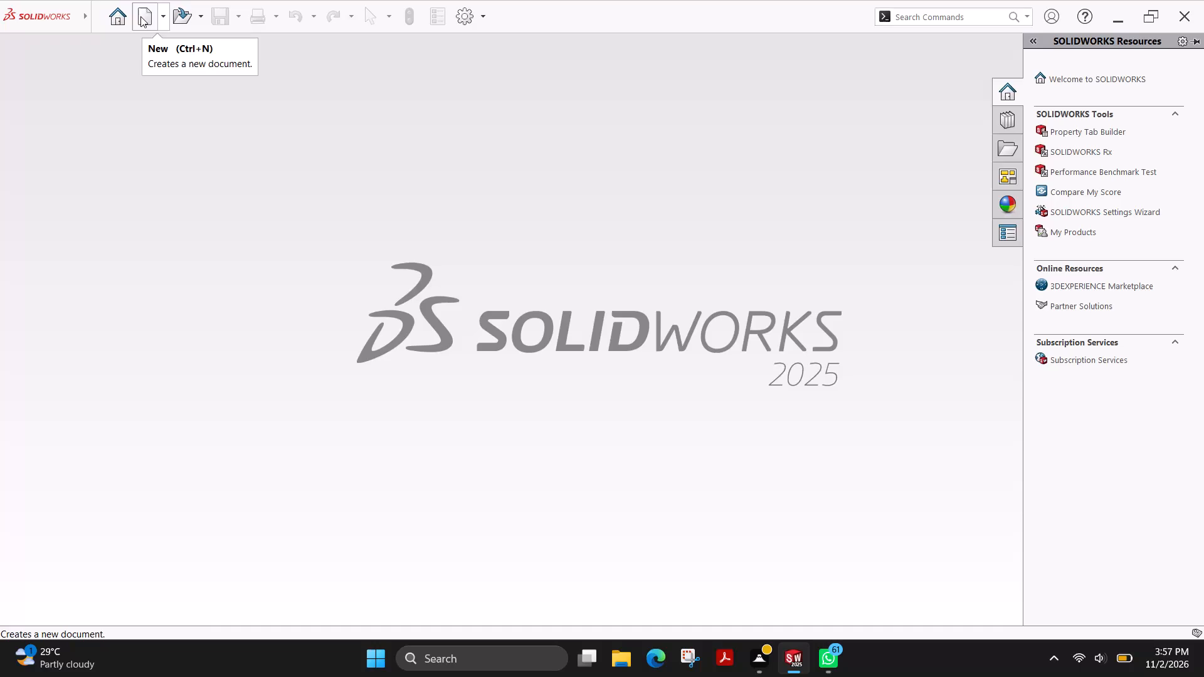
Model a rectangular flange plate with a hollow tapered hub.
Create a new part document.
click(140, 16)
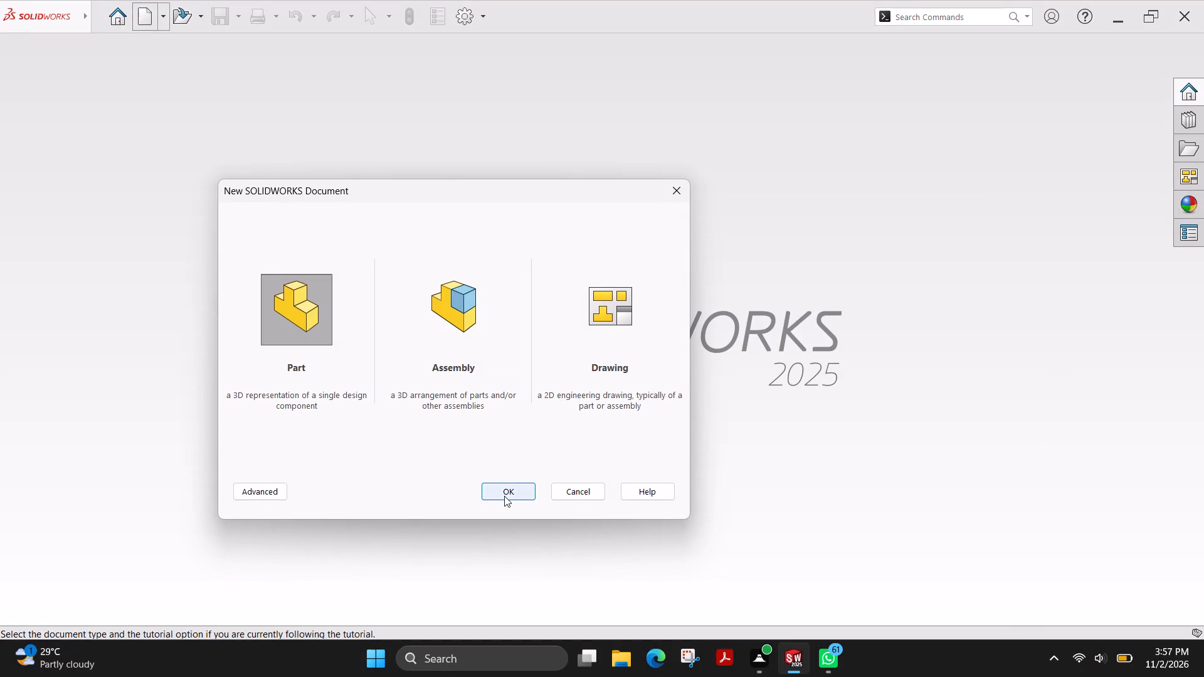
click(504, 496)
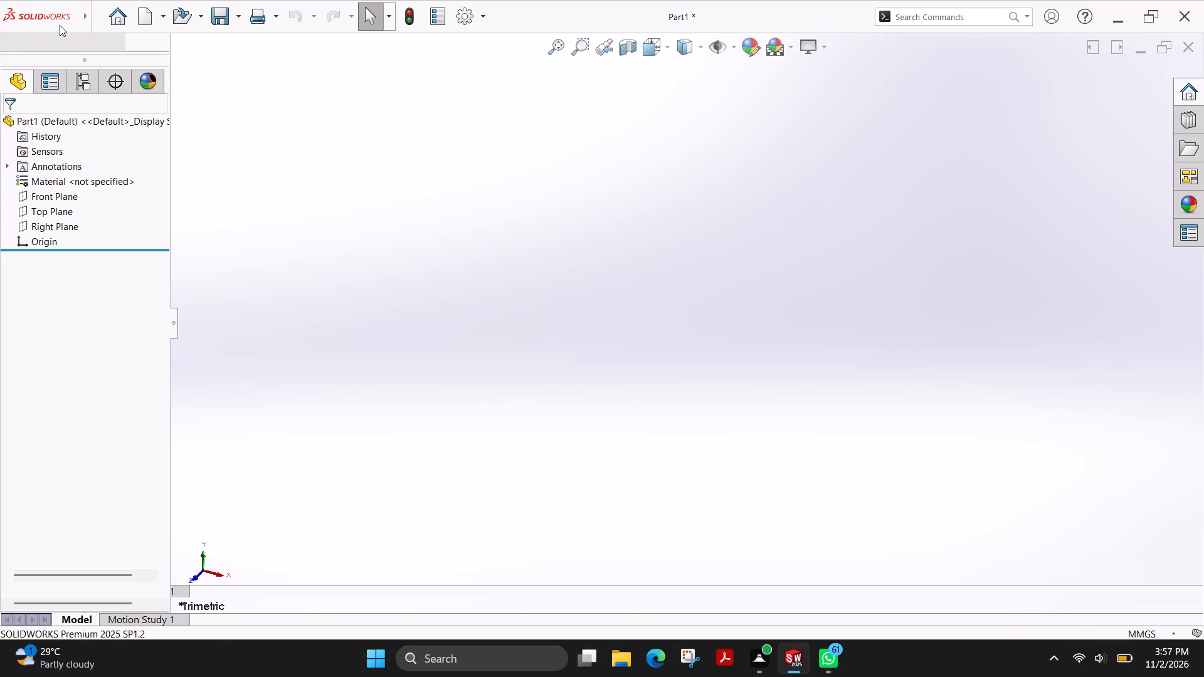
click(142, 19)
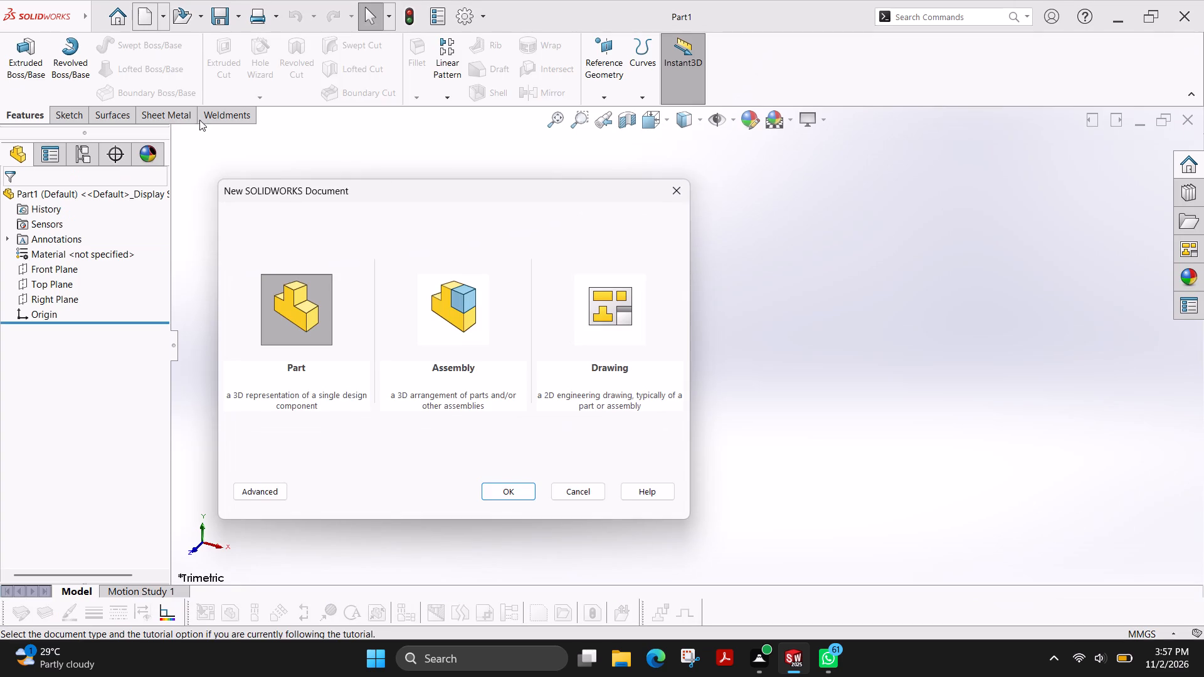
click(678, 196)
Start a sketch on the Top Plane and draw a center rectangle from the origin, about 94 mm high and wider than it is high.
click(71, 117)
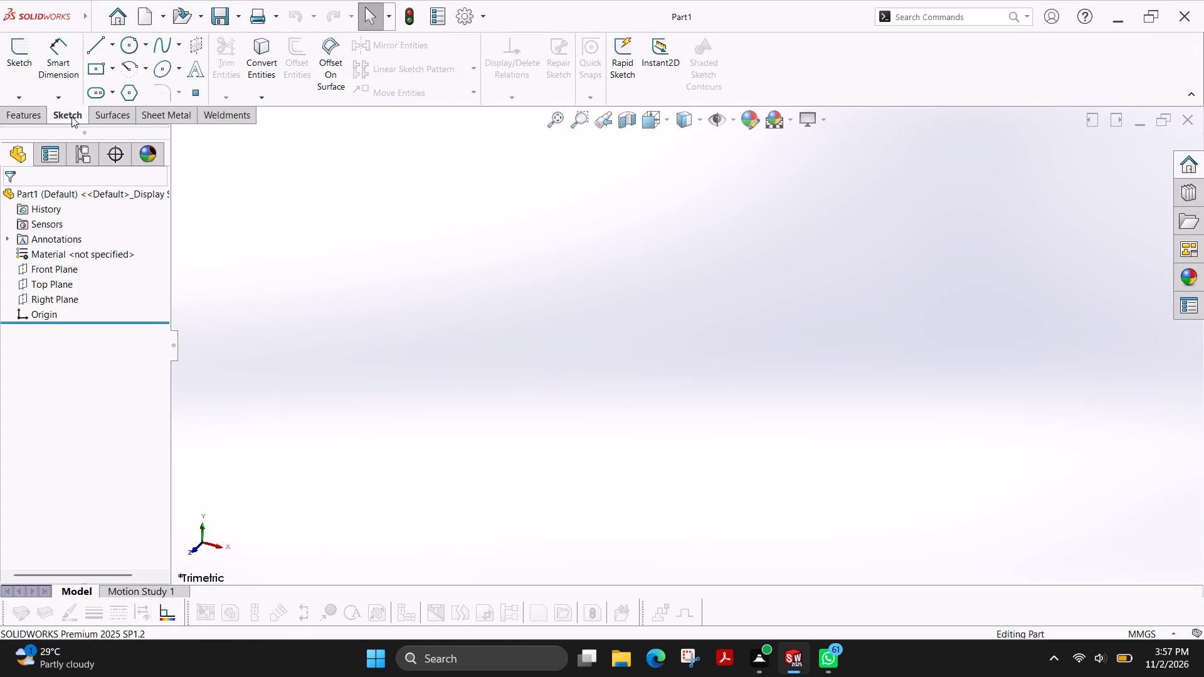
click(18, 46)
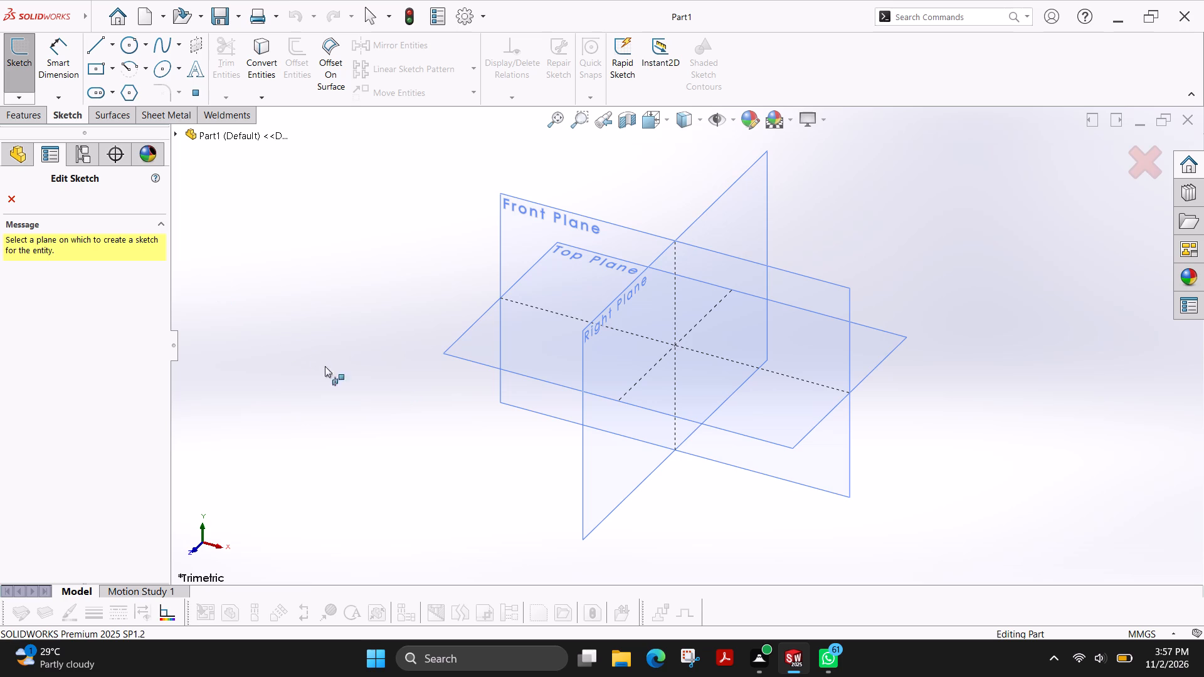
click(487, 342)
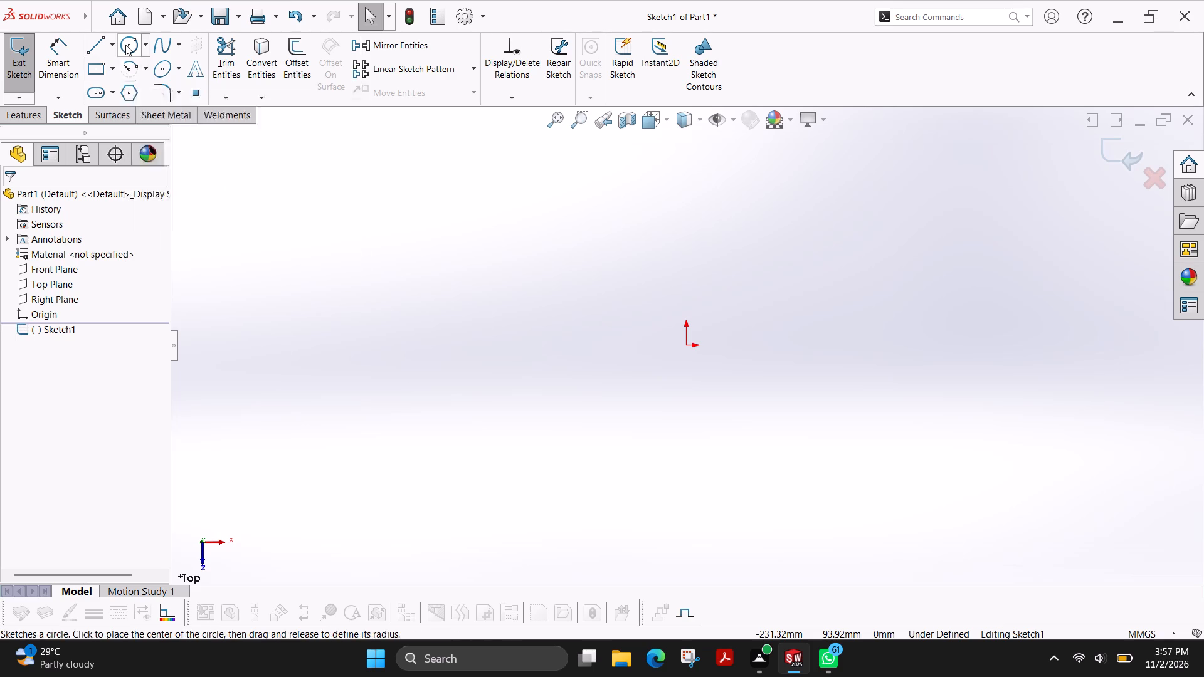
click(97, 66)
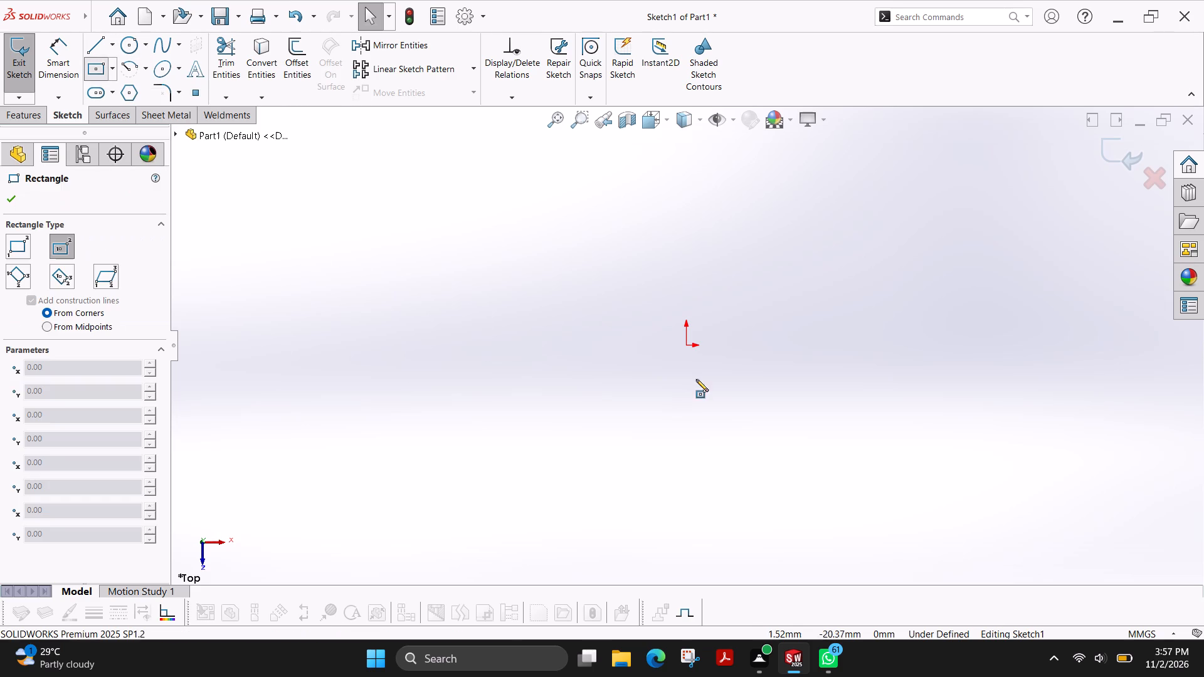
click(685, 345)
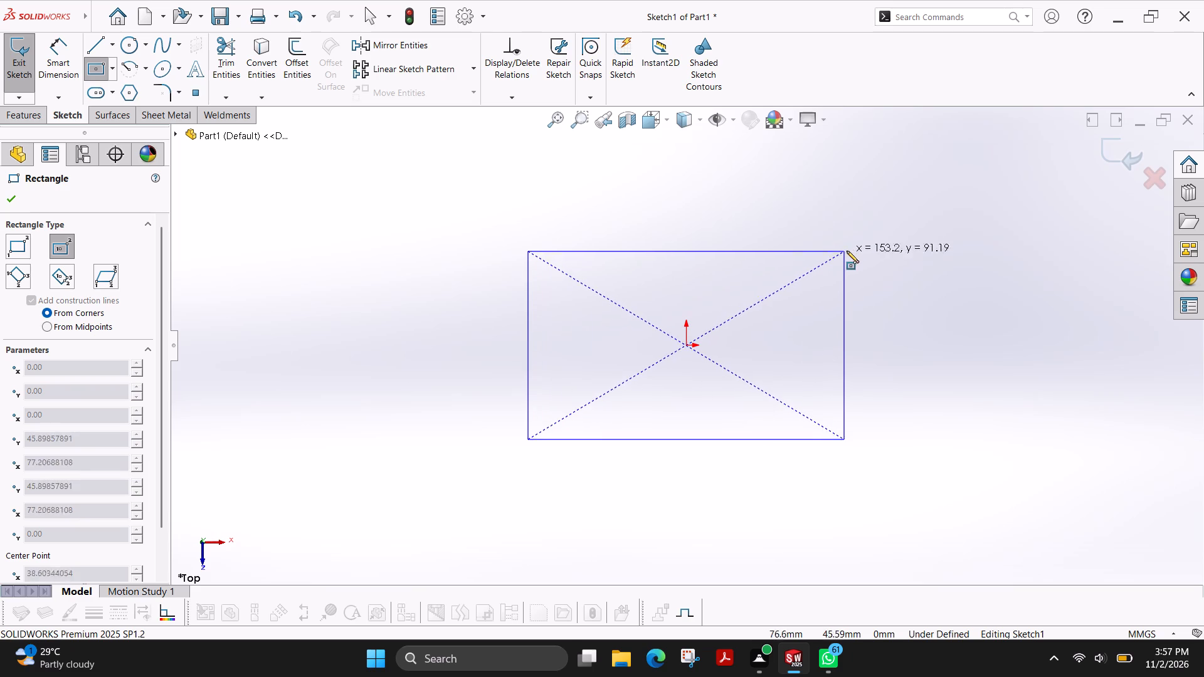
click(853, 248)
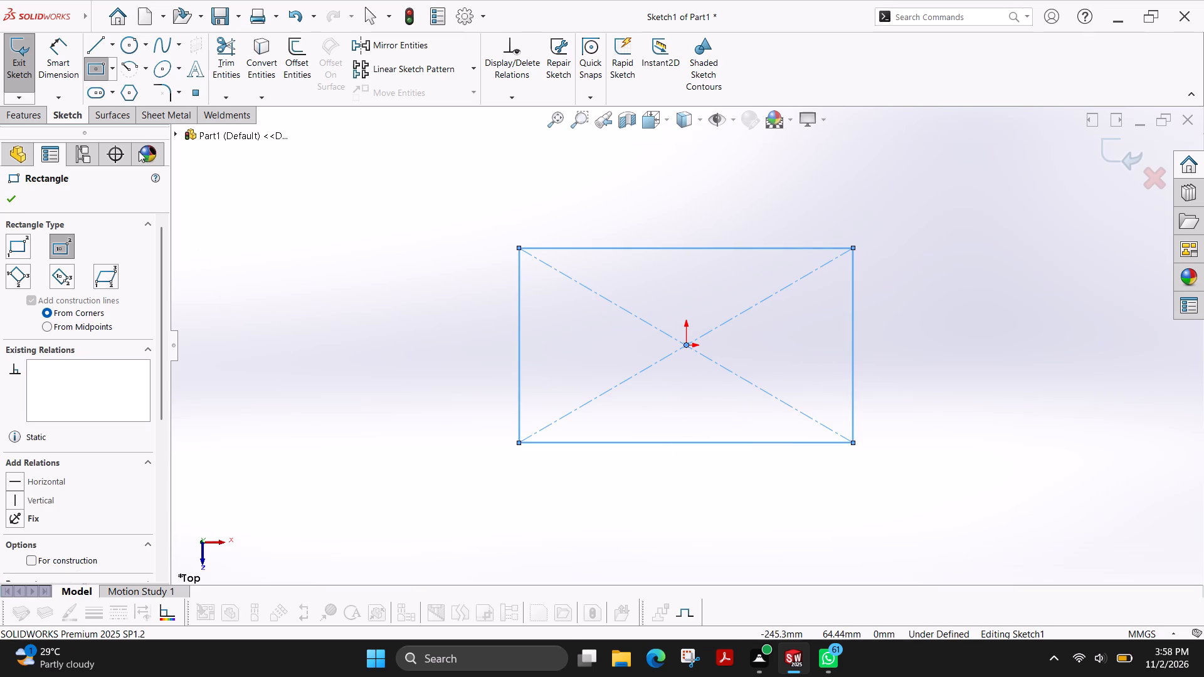
Dimension the rectangle to 50 mm along its vertical side and 65 mm along its horizontal side.
click(69, 74)
click(517, 340)
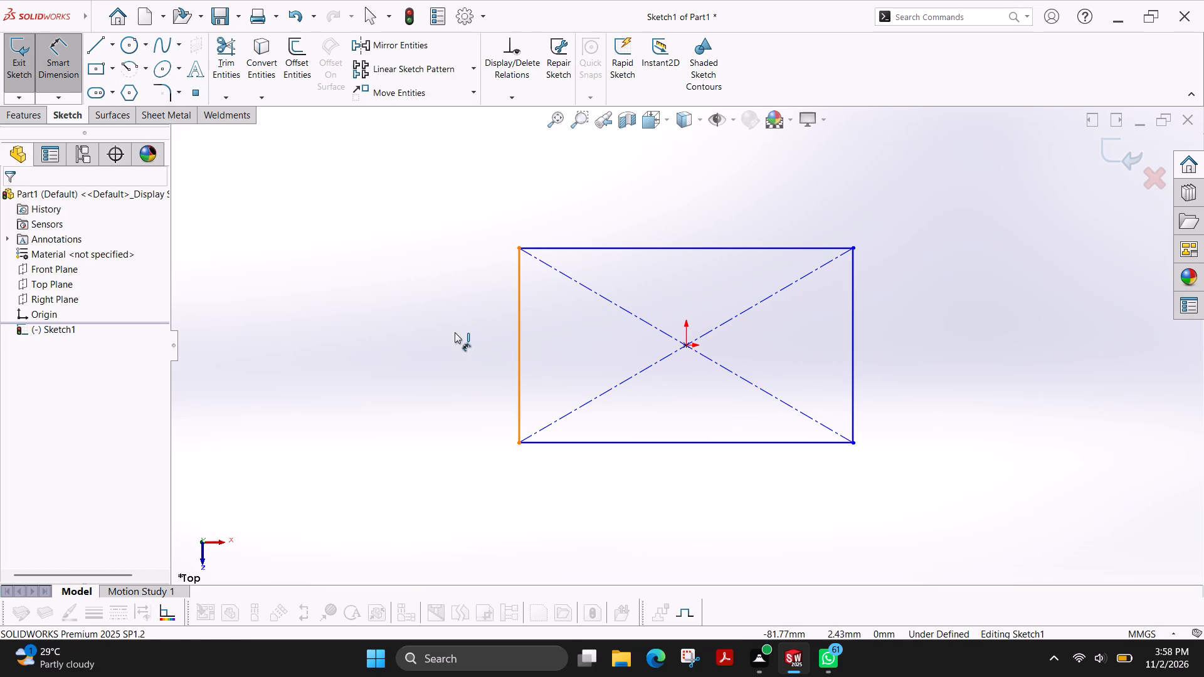
click(438, 328)
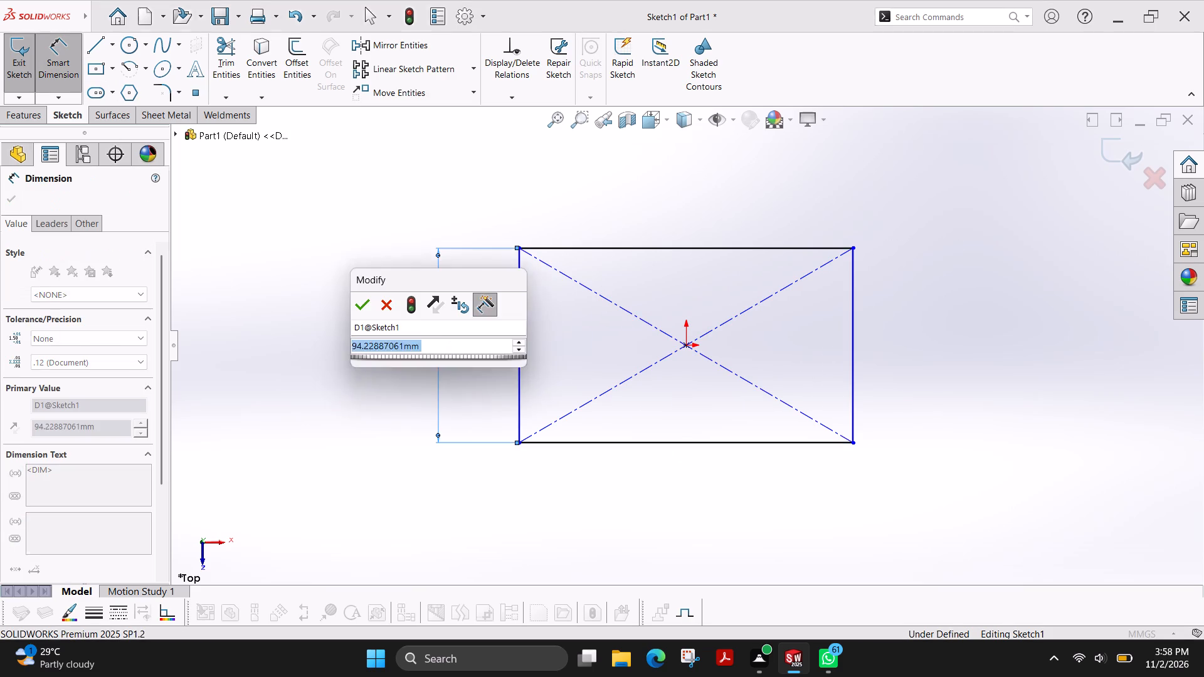
text(50)
key(Return)
click(666, 248)
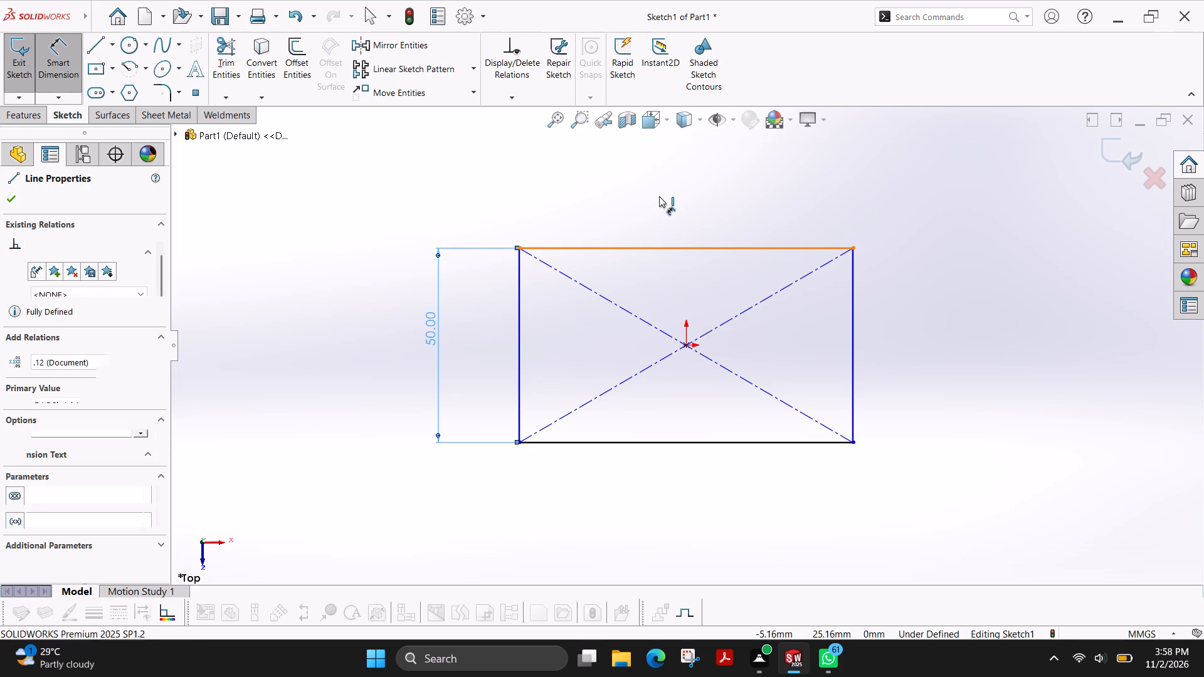
click(659, 192)
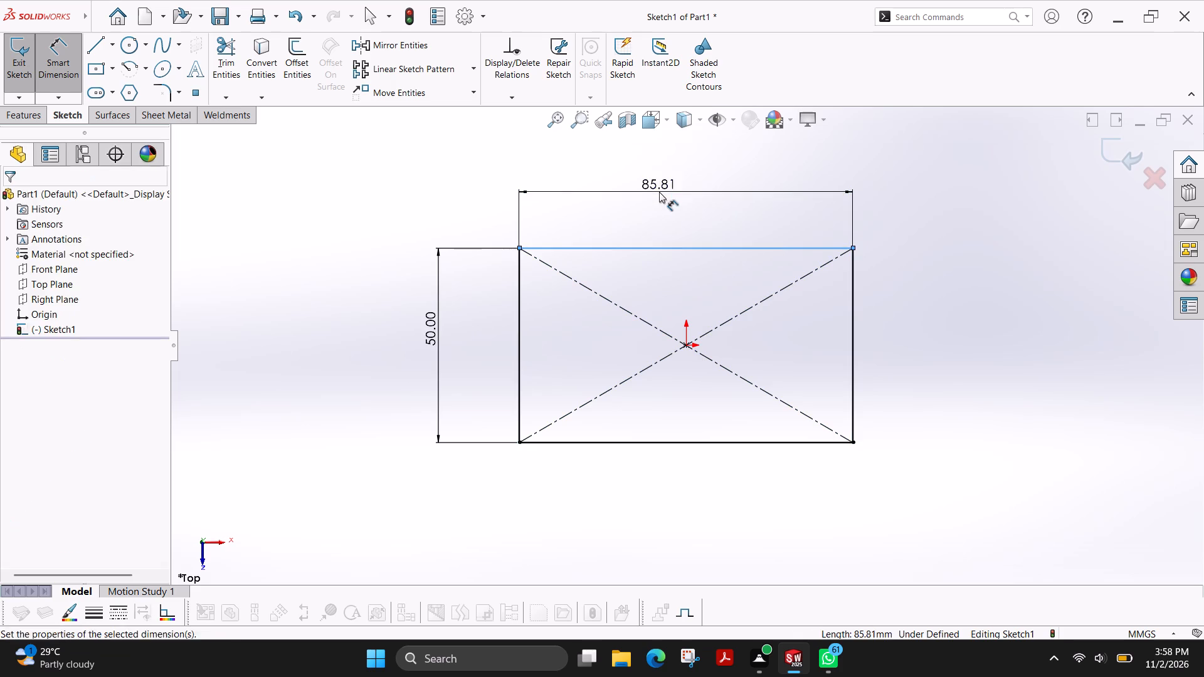
text(65)
key(Return)
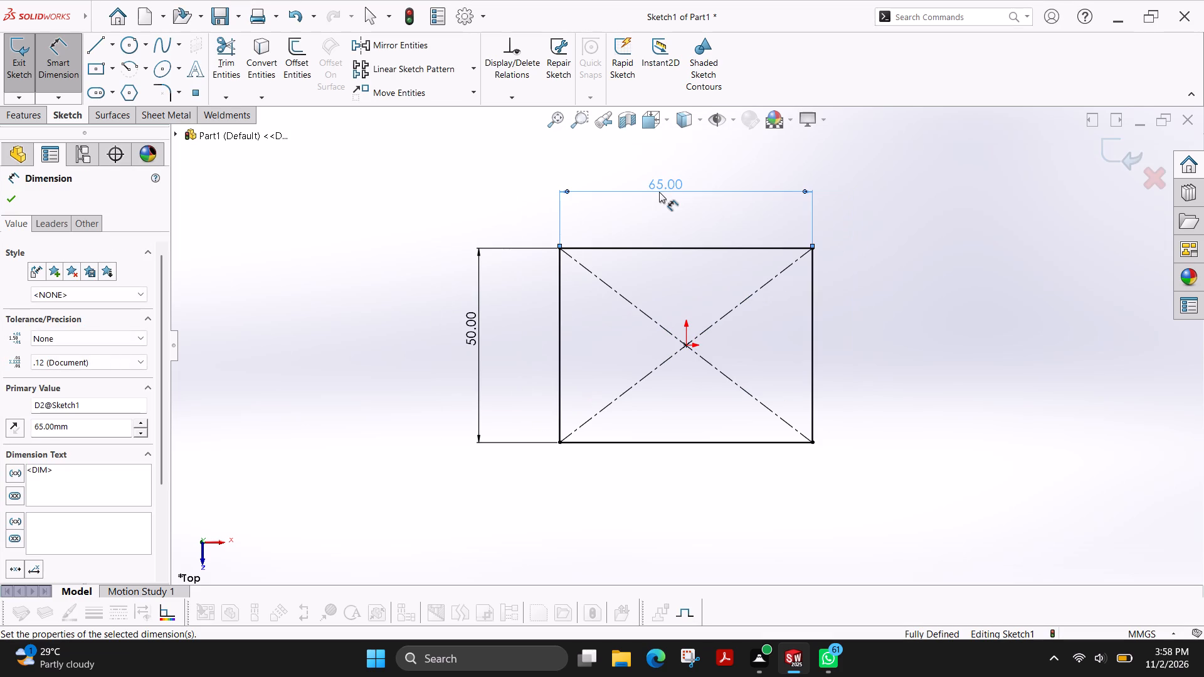
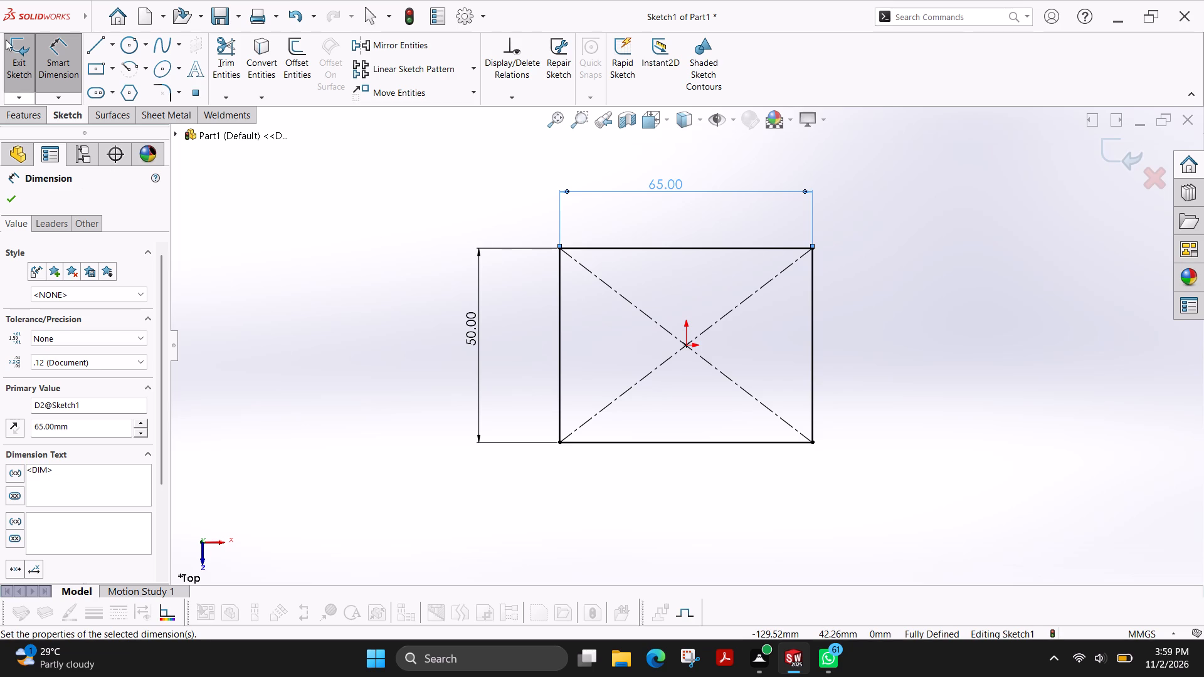
Undo the rectangle's dimensions, the center rectangle and its Top Plane sketch, back to the empty part.
key(ctrl+z)
key(ctrl+z)
key(ctrl+z)
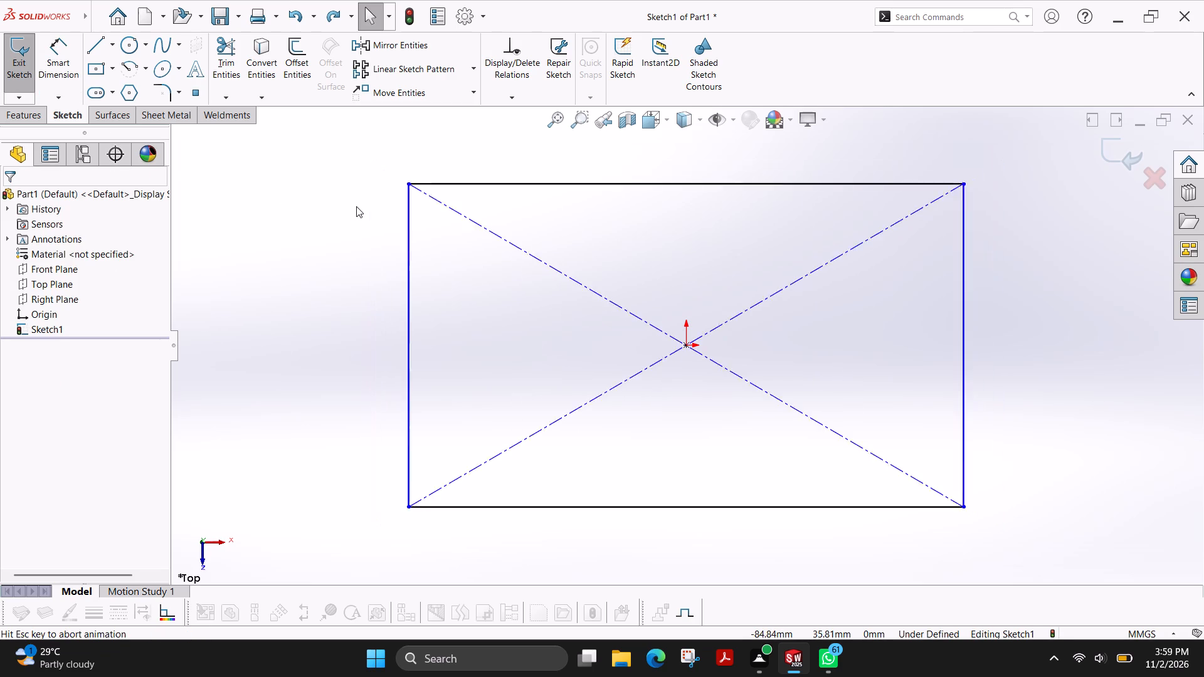
key(ctrl+z)
key(ctrl+z)
key(ctrl+z)
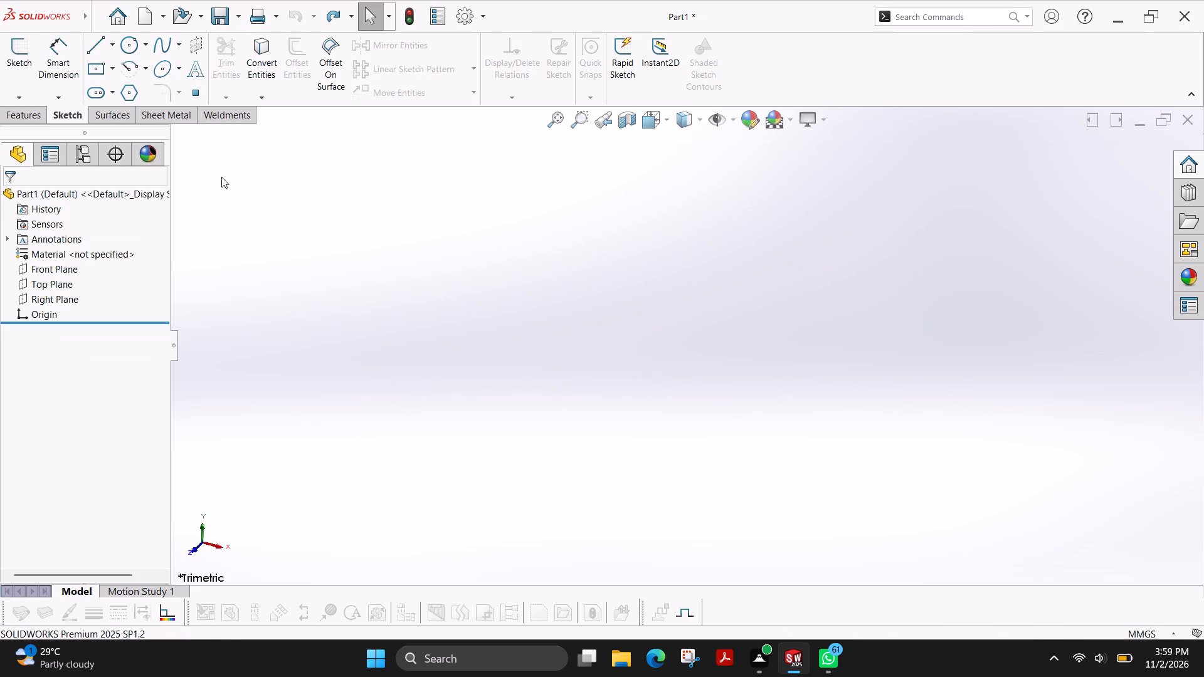
Start a sketch on the Front Plane and draw a vertical construction line about 68 mm up from the origin.
click(21, 66)
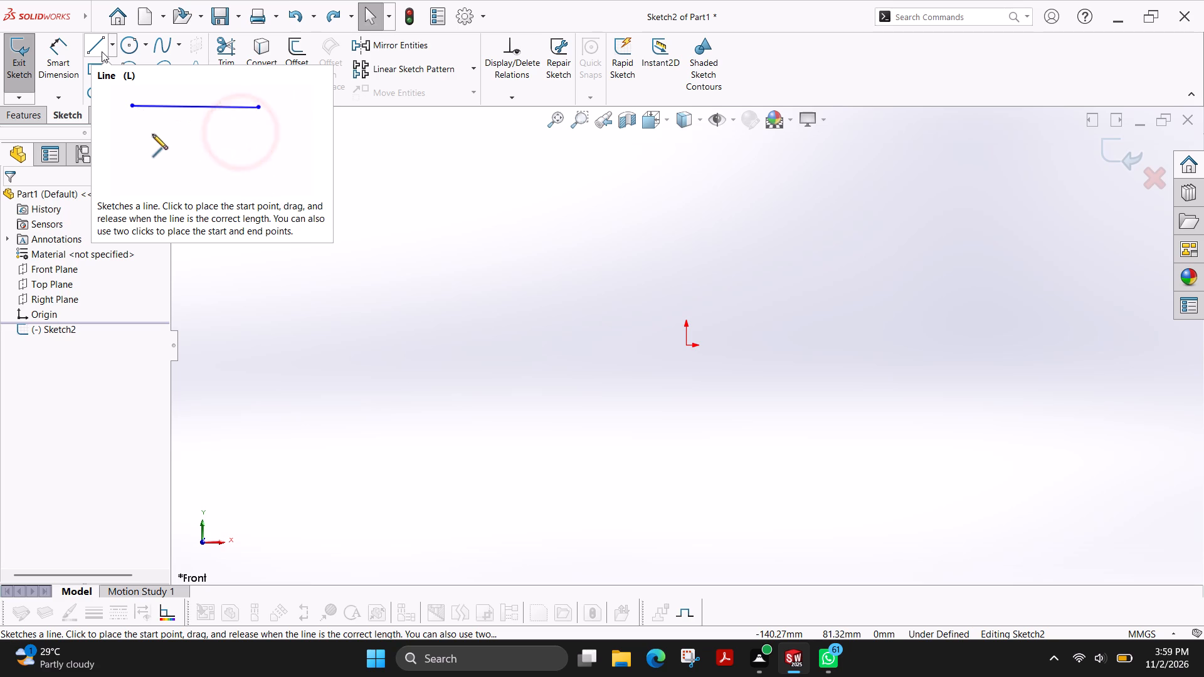
click(73, 366)
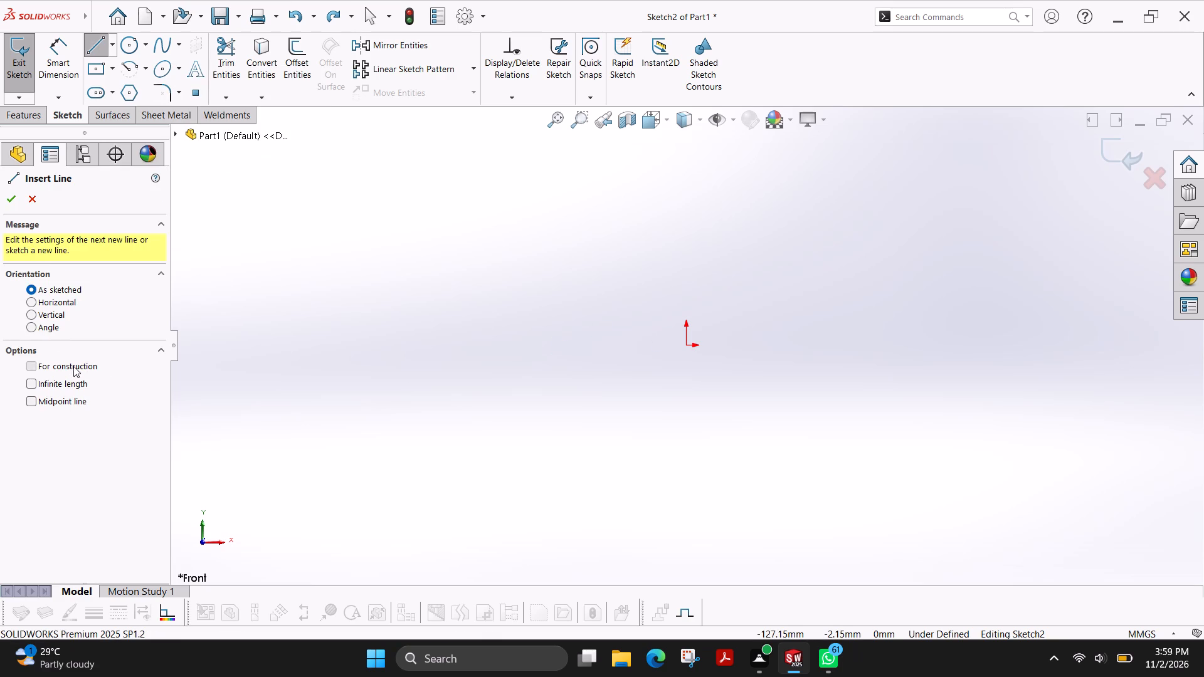
click(686, 345)
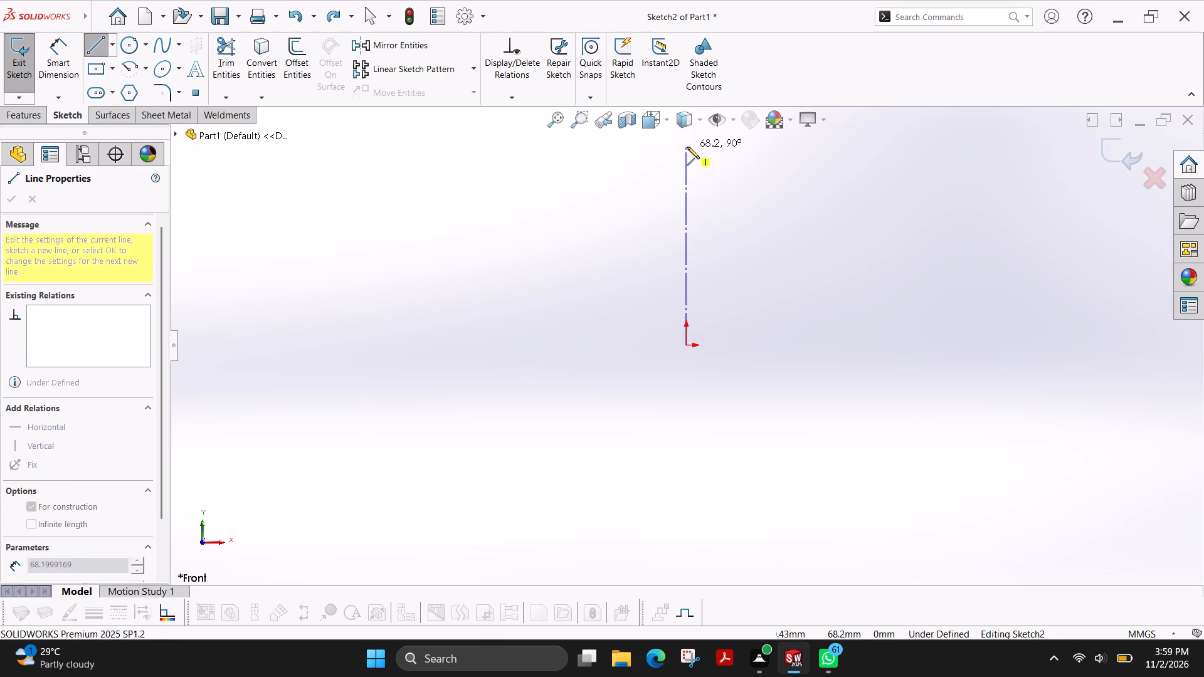
click(687, 147)
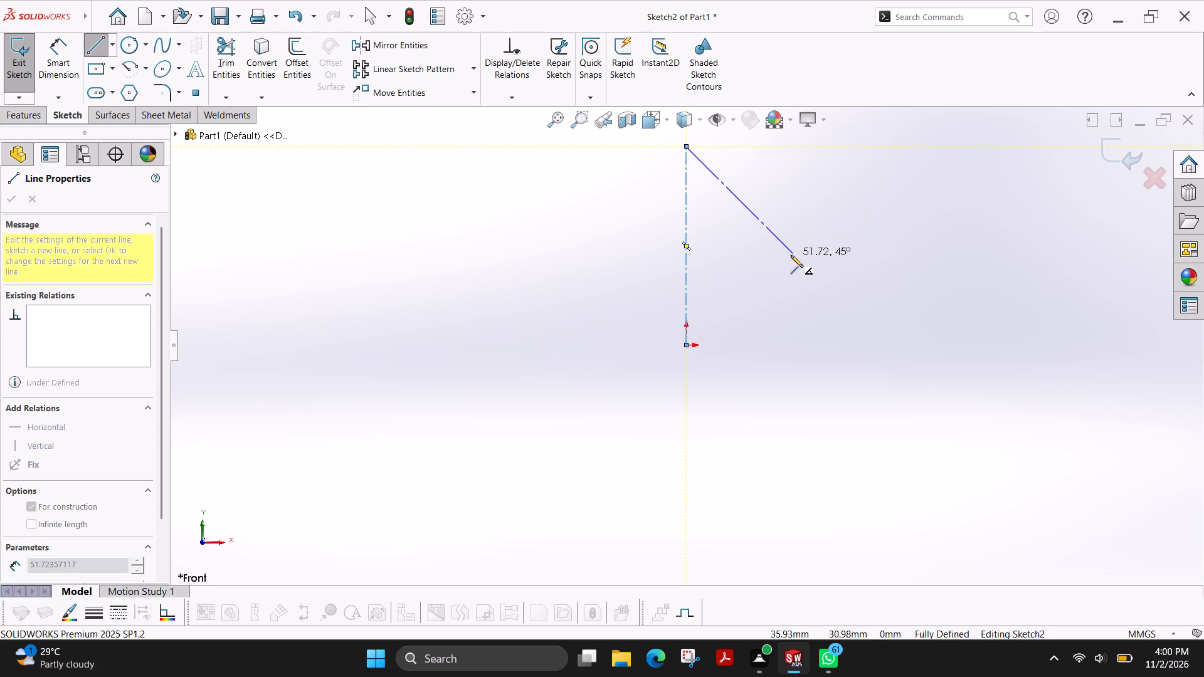
key(Escape)
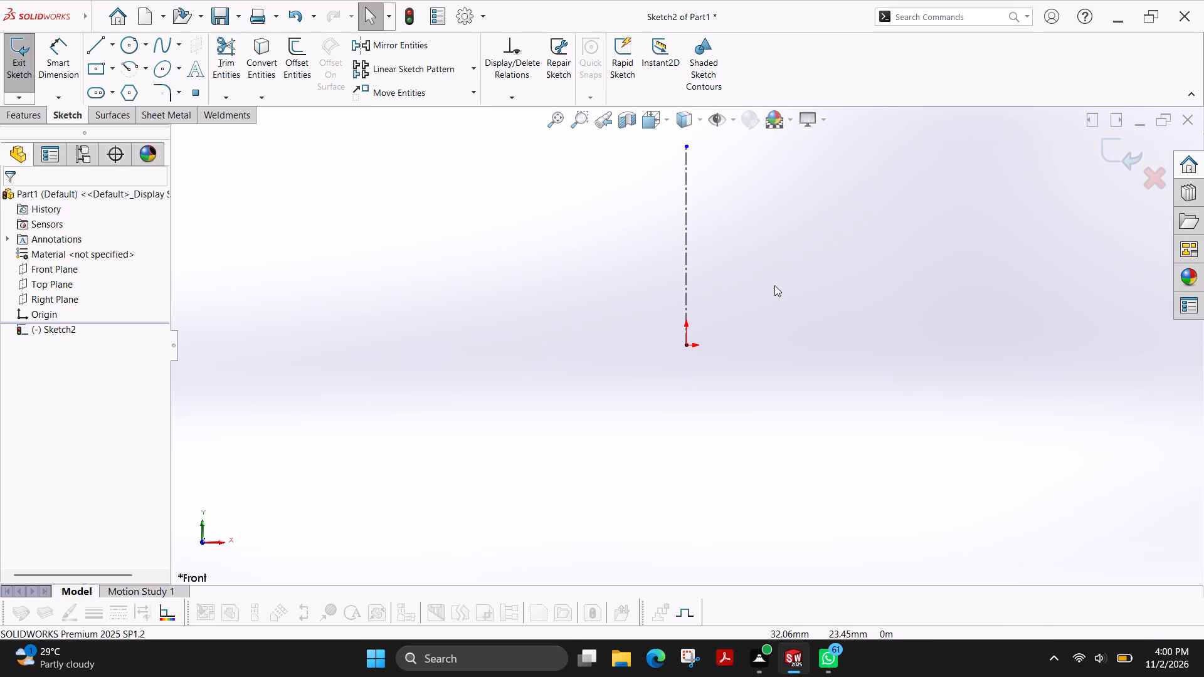
Draw a horizontal line about 89 mm long across the vertical construction line, about 31 mm above the origin.
click(92, 50)
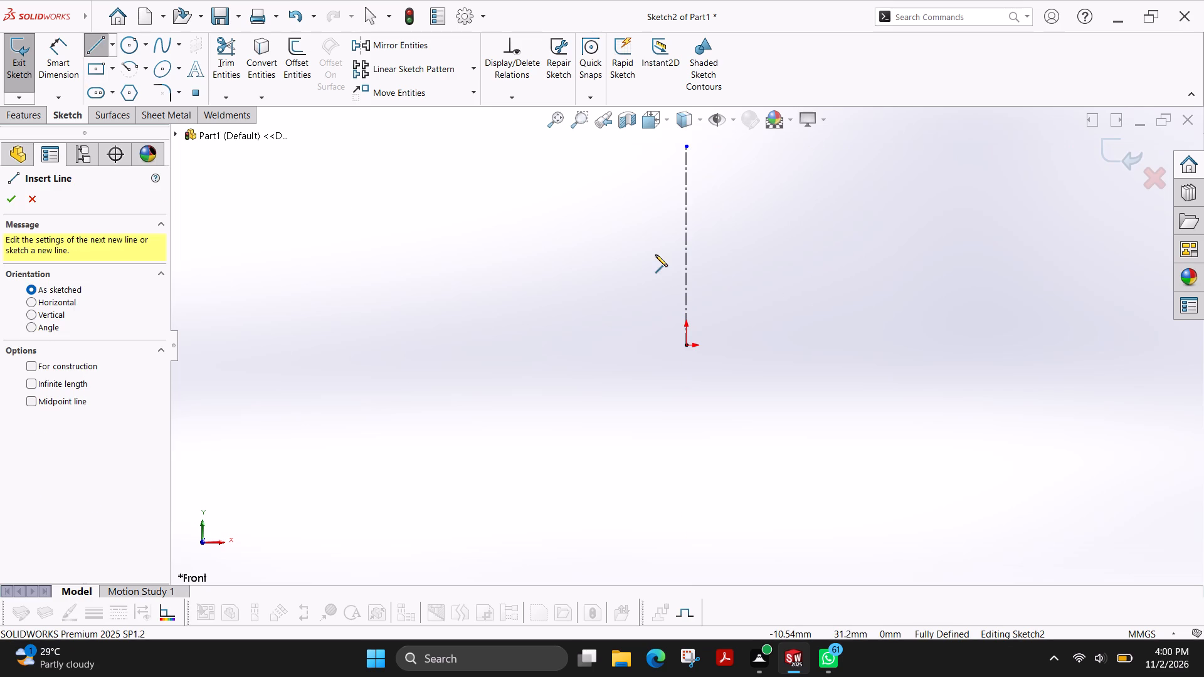
click(569, 258)
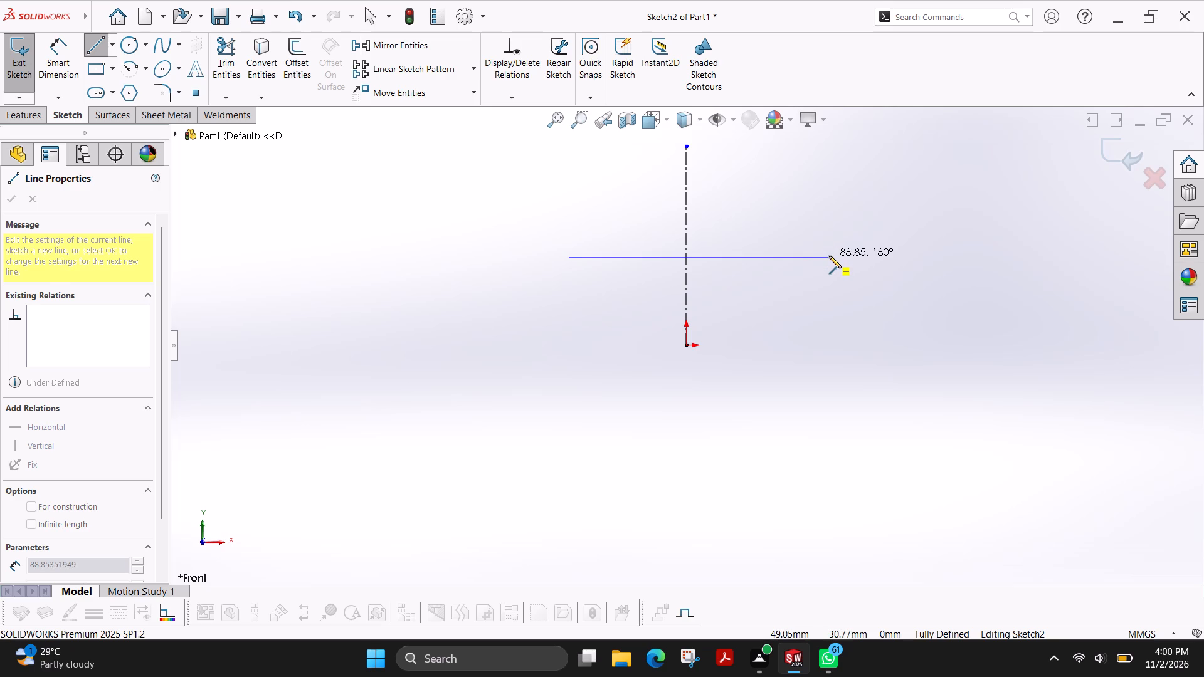
click(829, 256)
key(Escape)
Draw two lines sloping down from a shared point on the centerline, about 72 mm to the left and 75 mm to the right.
key(l)
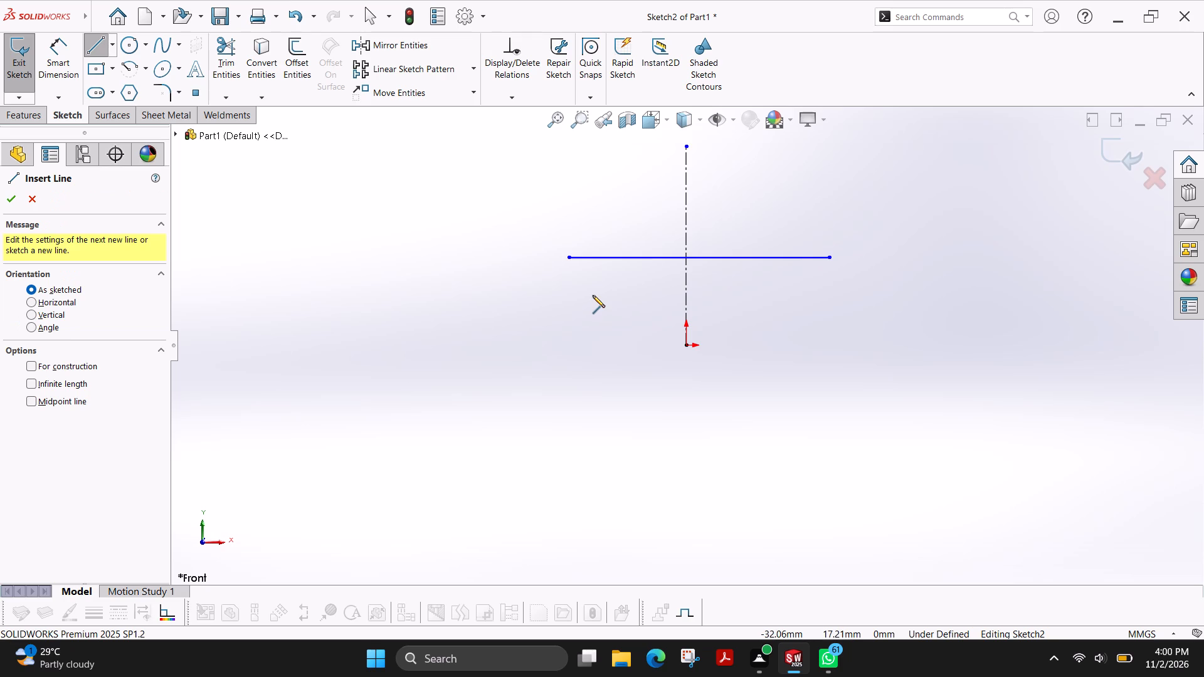
click(686, 184)
click(573, 356)
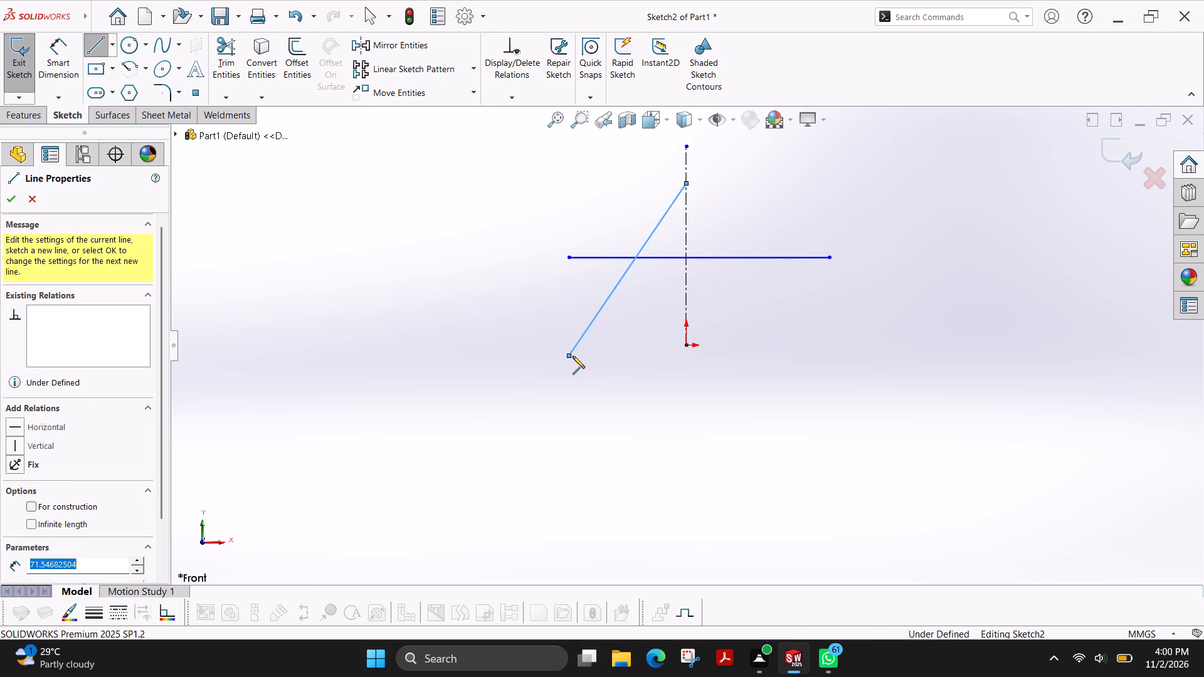
key(Escape)
key(l)
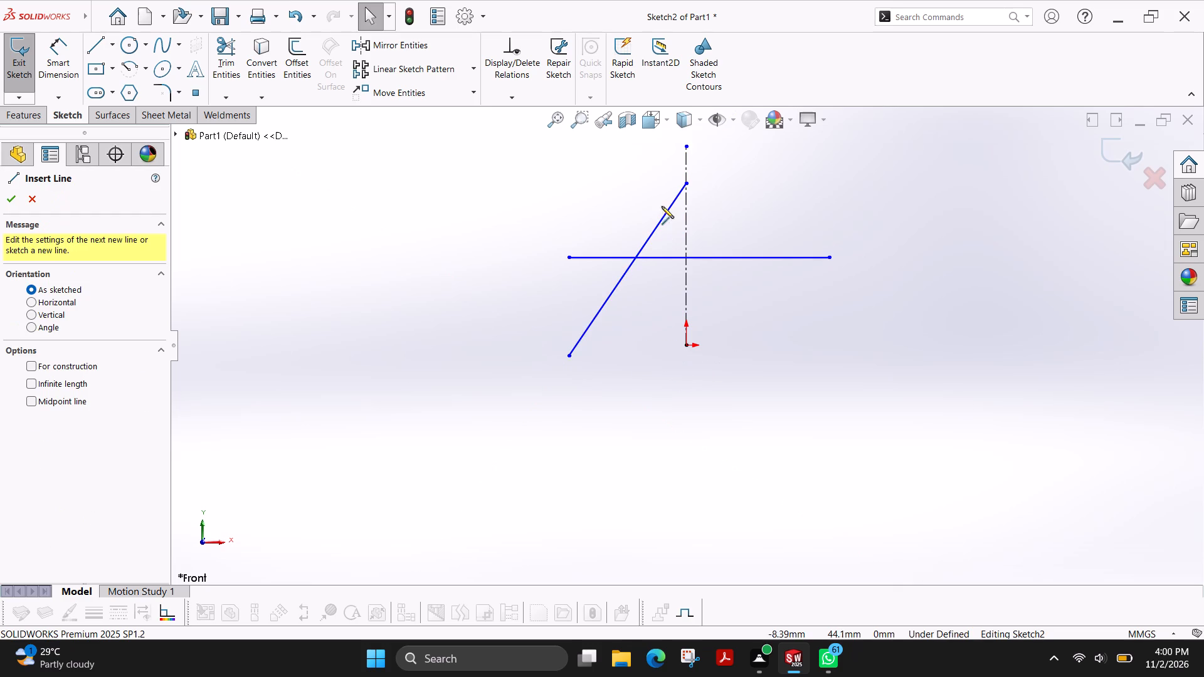
click(688, 184)
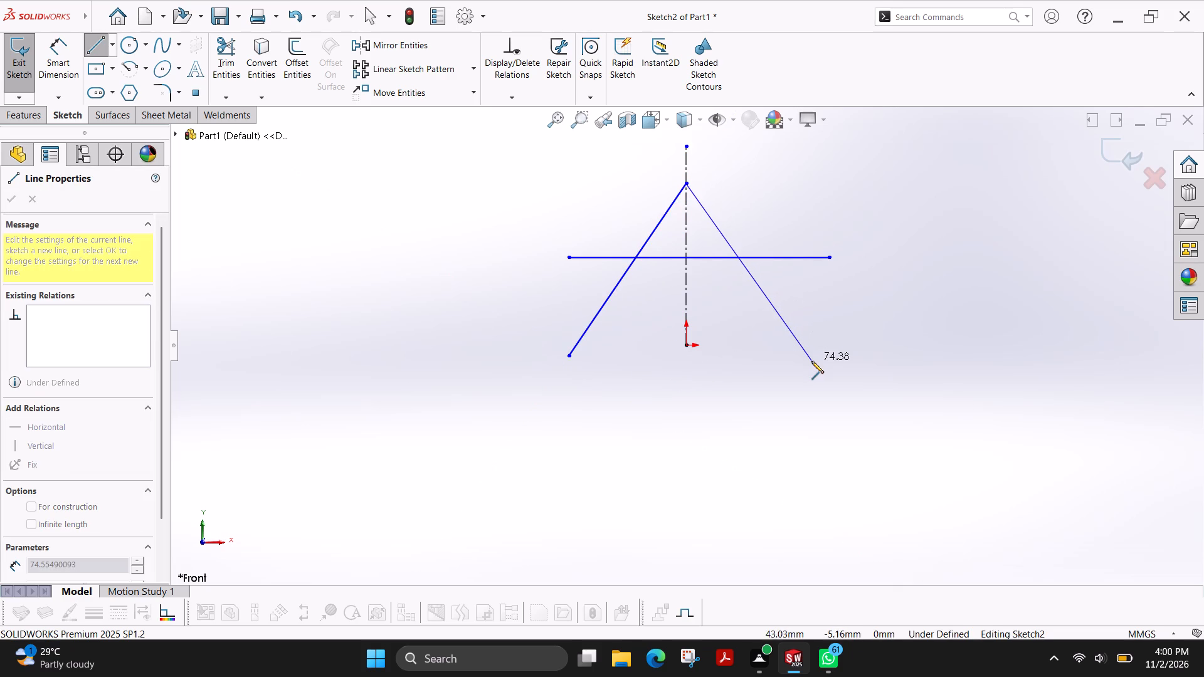
click(813, 362)
key(Escape)
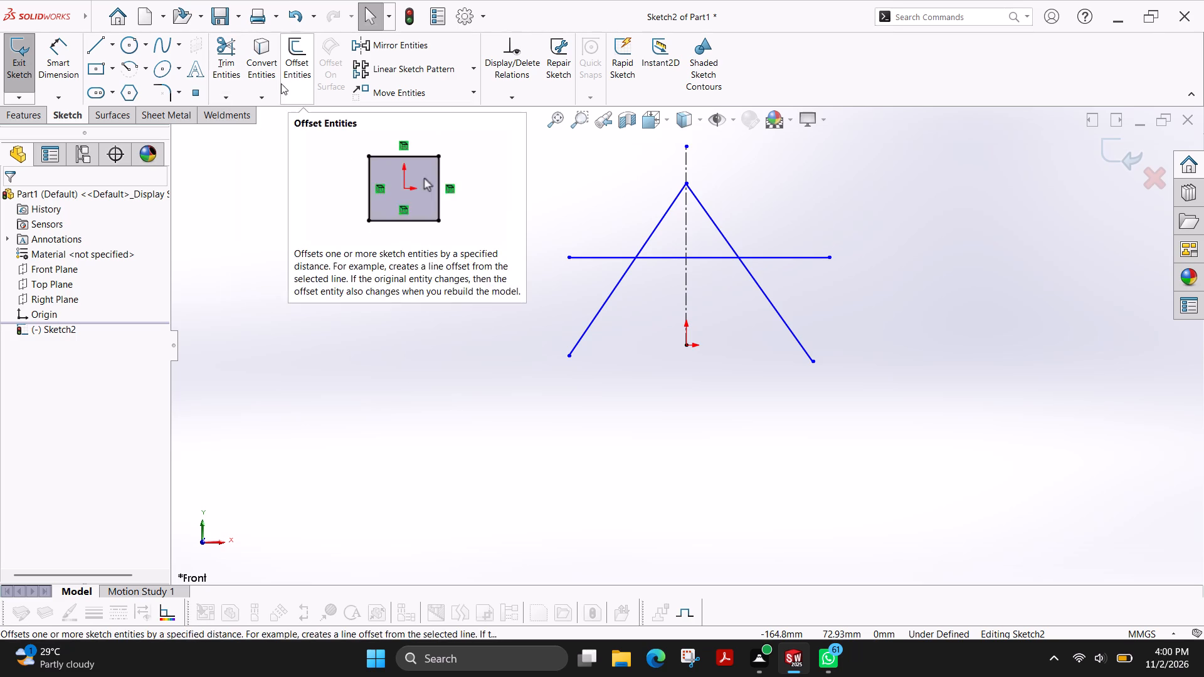
Dimension the angle between the two sloping lines to 100°.
click(68, 55)
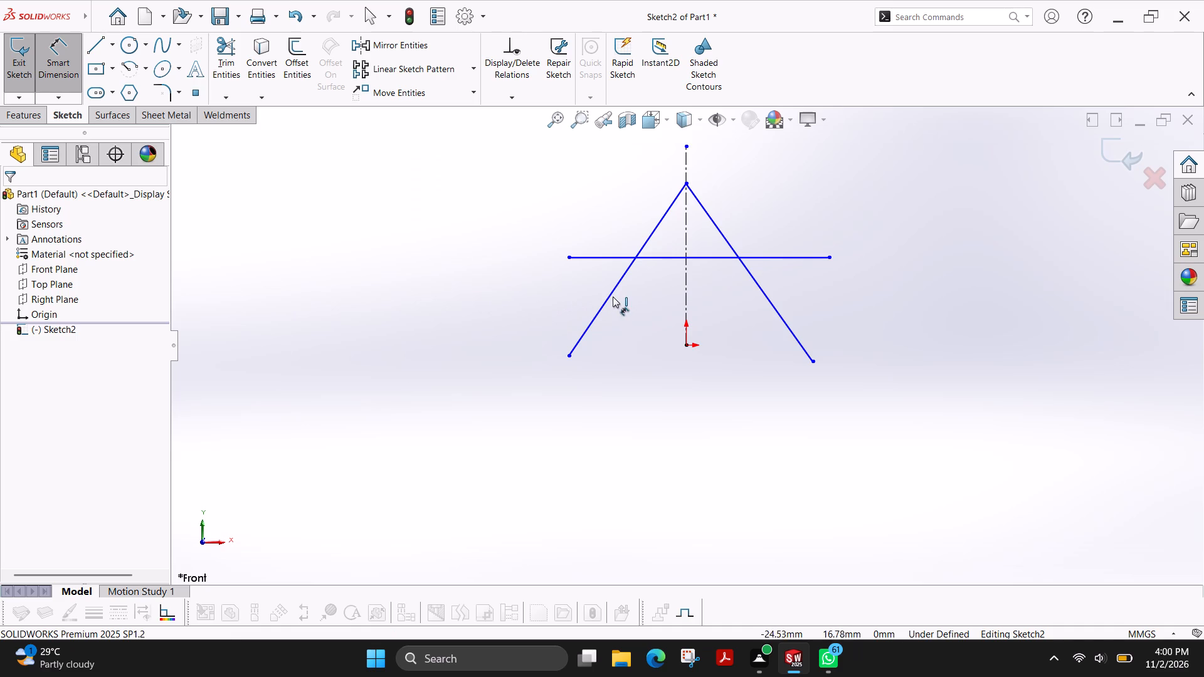
click(613, 297)
click(768, 299)
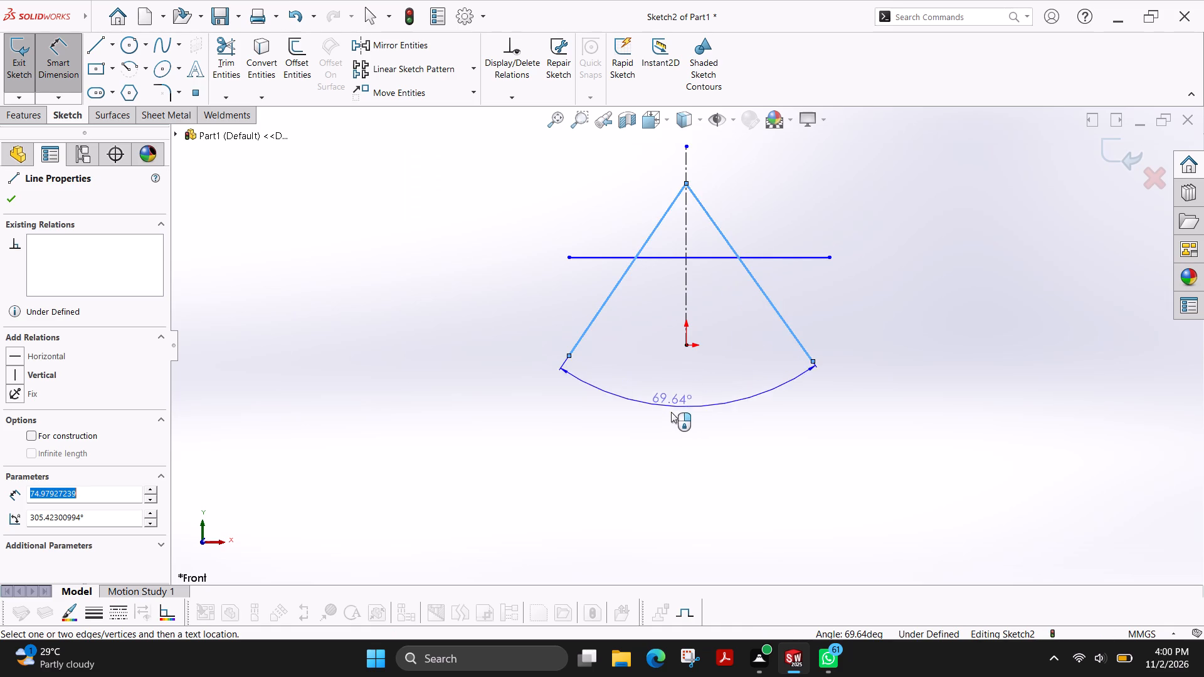
click(686, 417)
text(100)
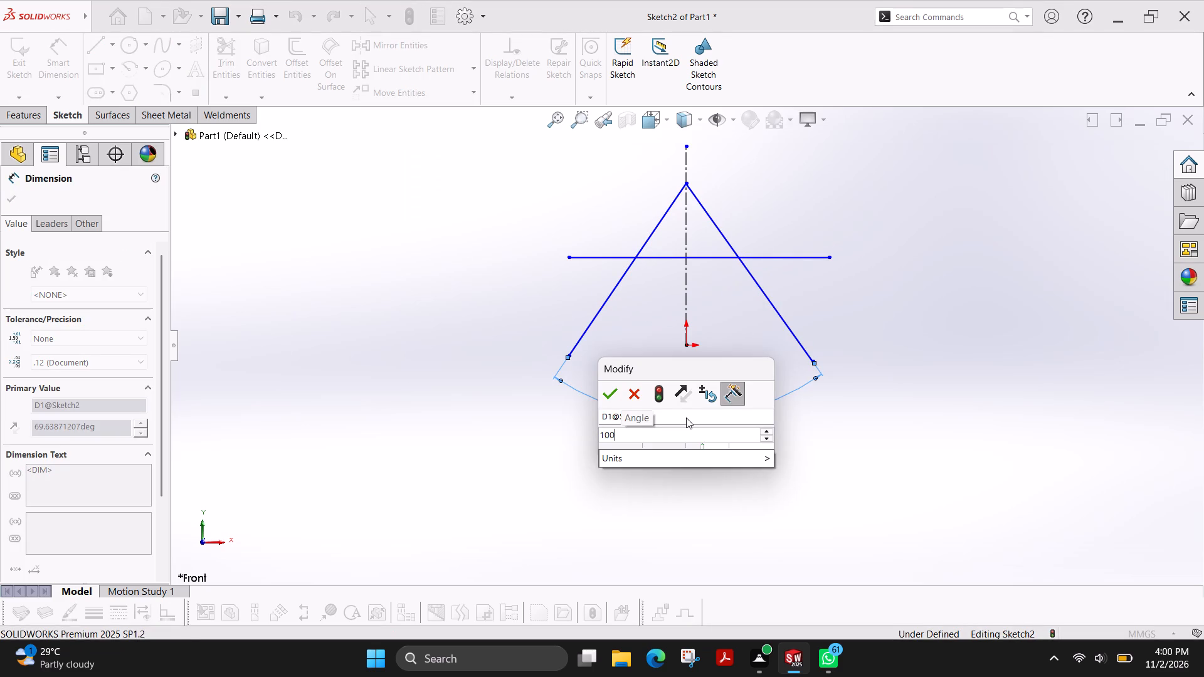
key(Return)
Dimension the angle between the vertical centerline and the left sloping line to 50°.
click(685, 298)
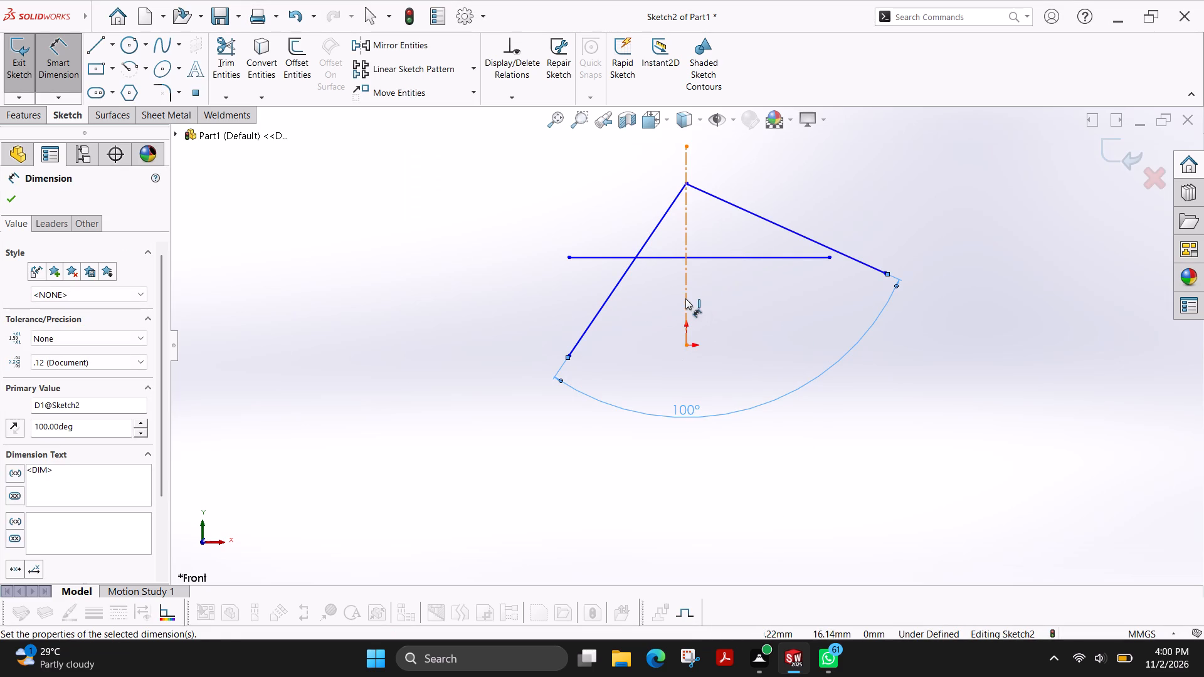
click(610, 291)
click(620, 351)
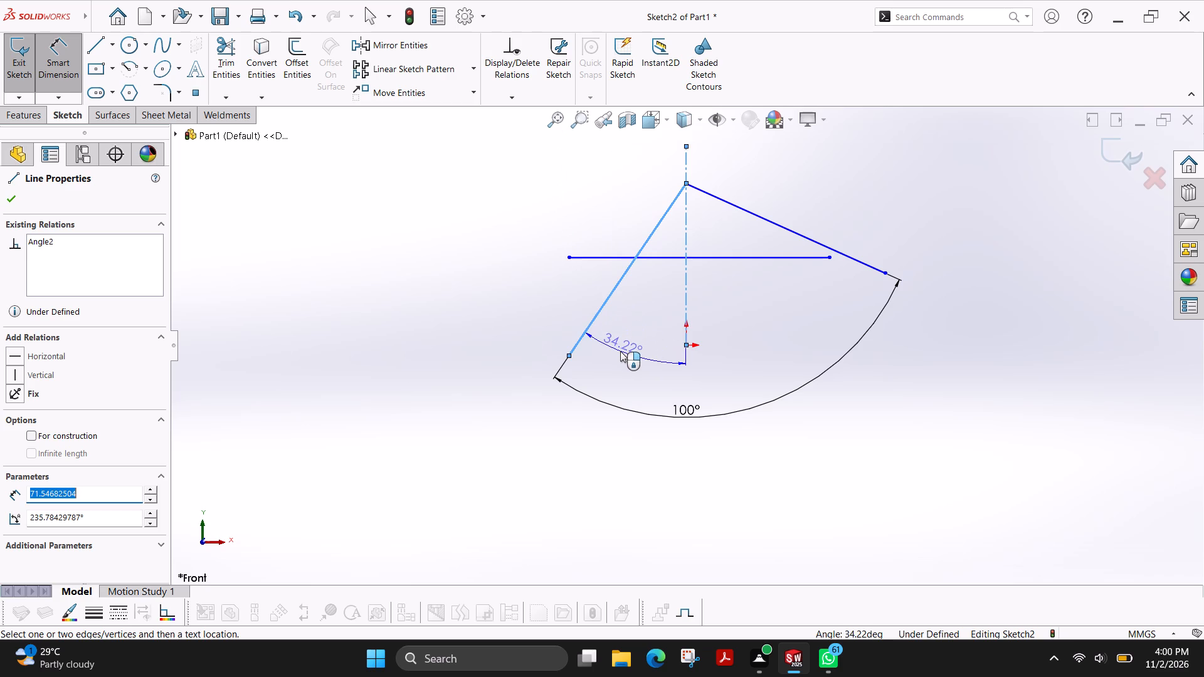
text(50)
key(Return)
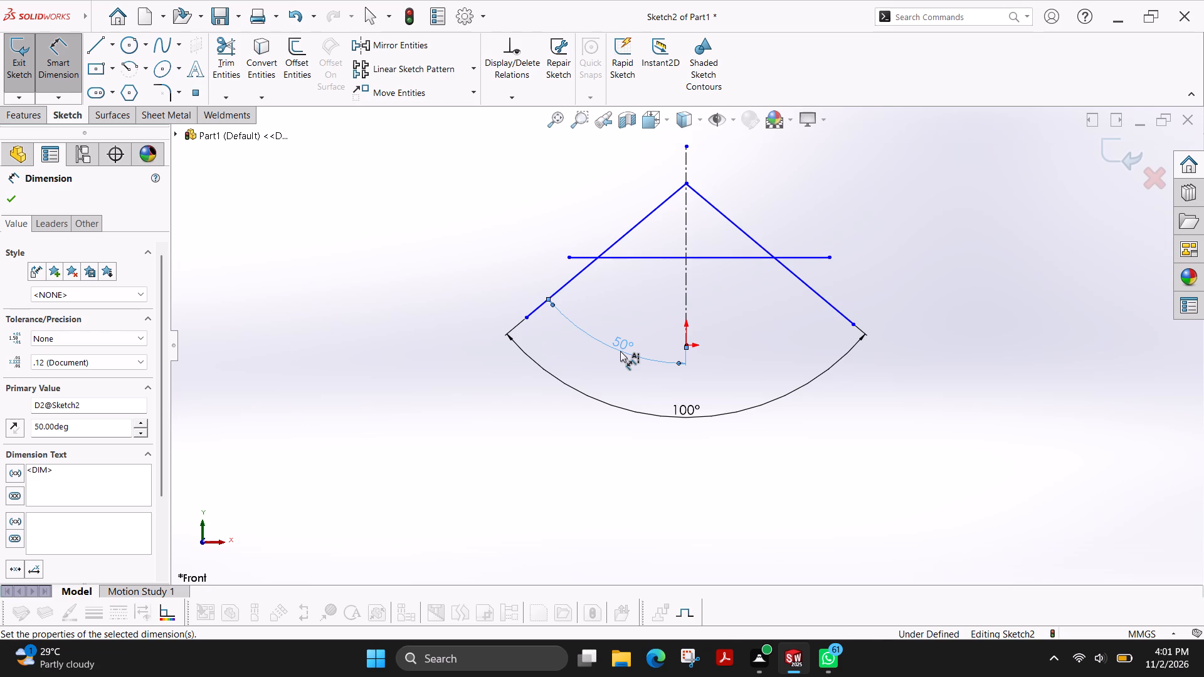
click(9, 199)
Move the 100° and 50° angle dimensions closer to the apex of the sloping lines.
click(92, 52)
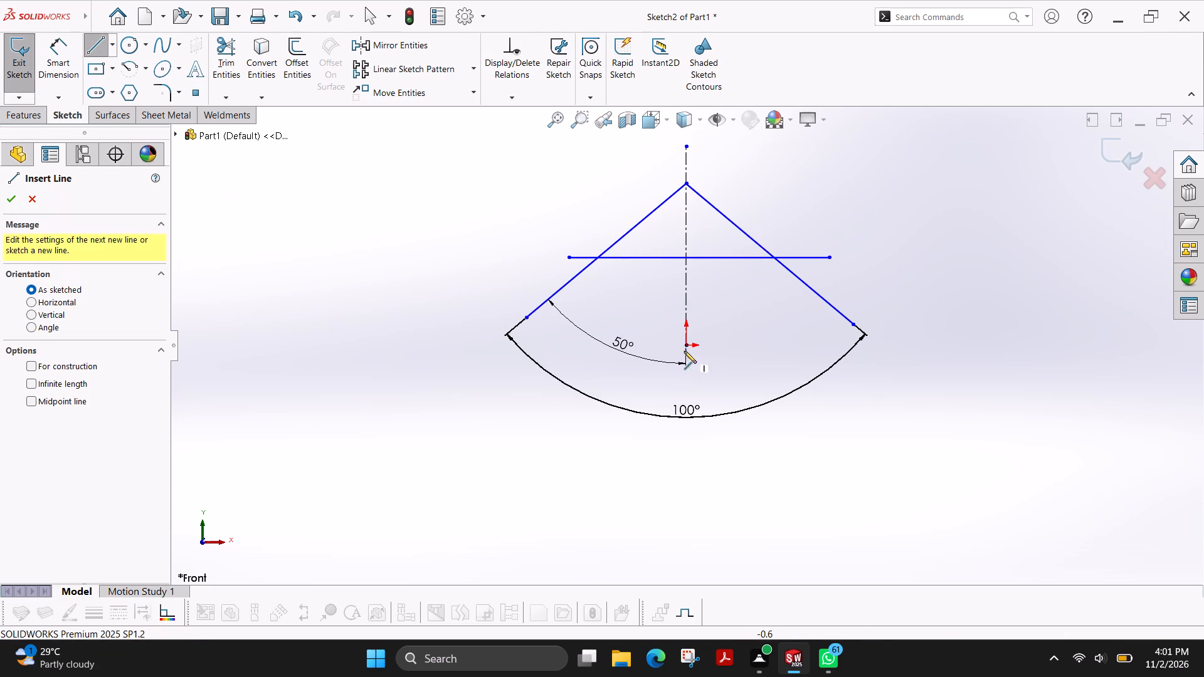
key(Escape)
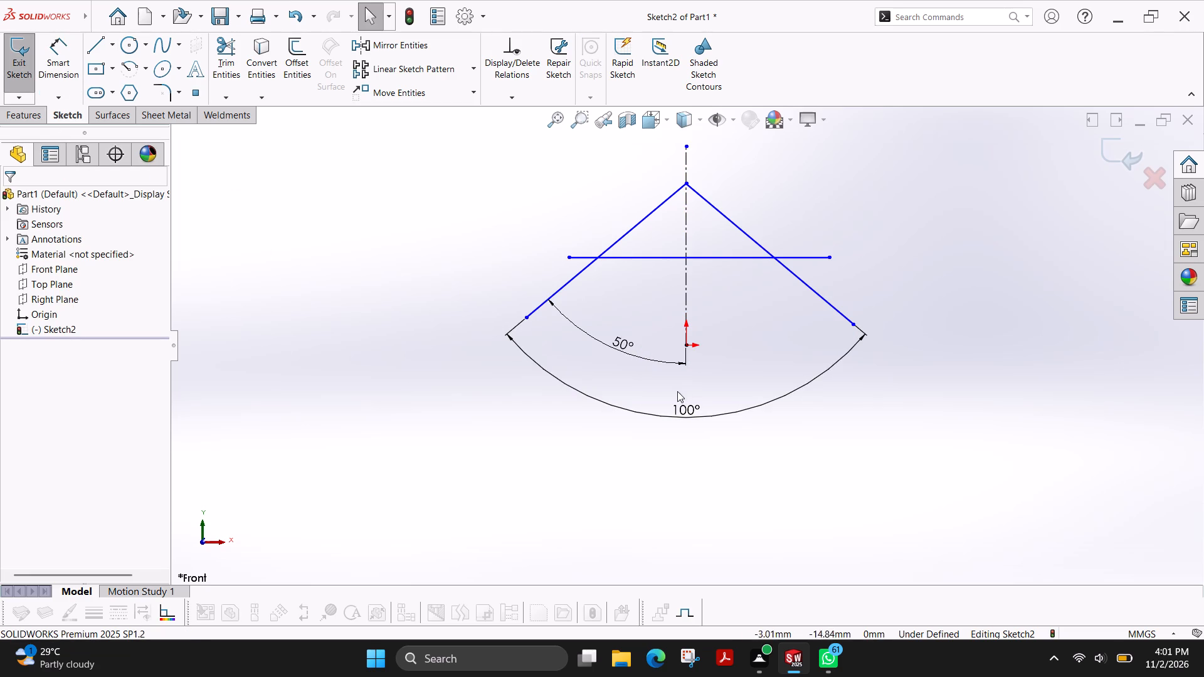
drag(687, 414, 724, 291)
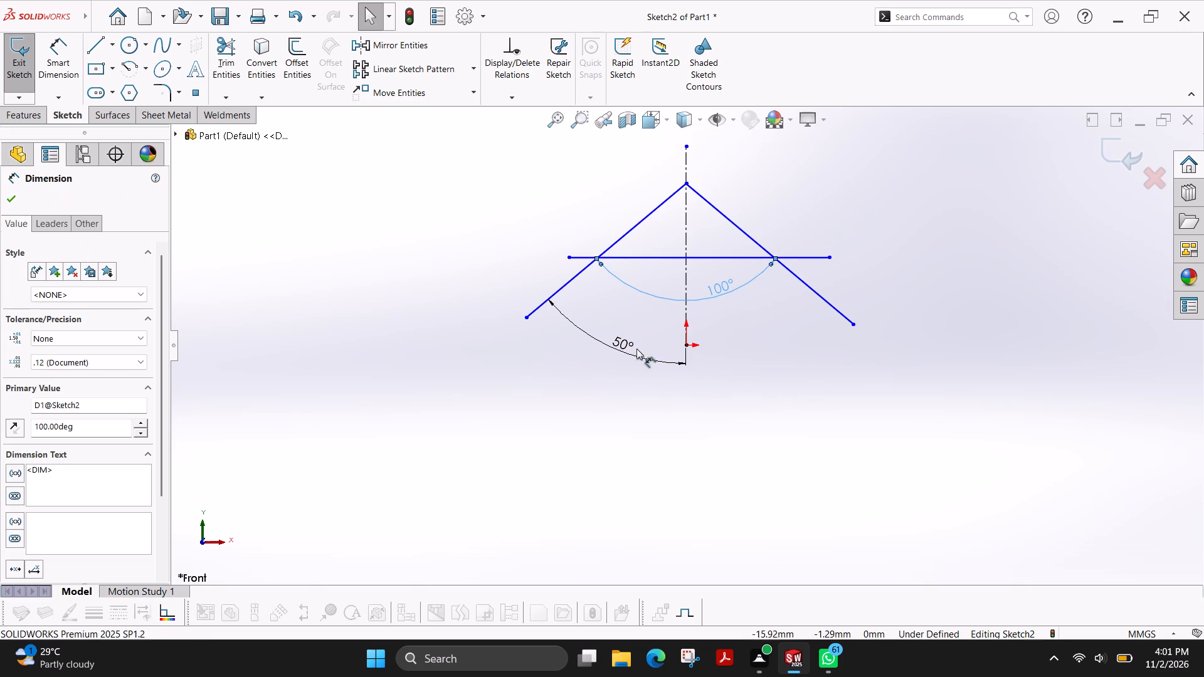
drag(616, 345, 682, 231)
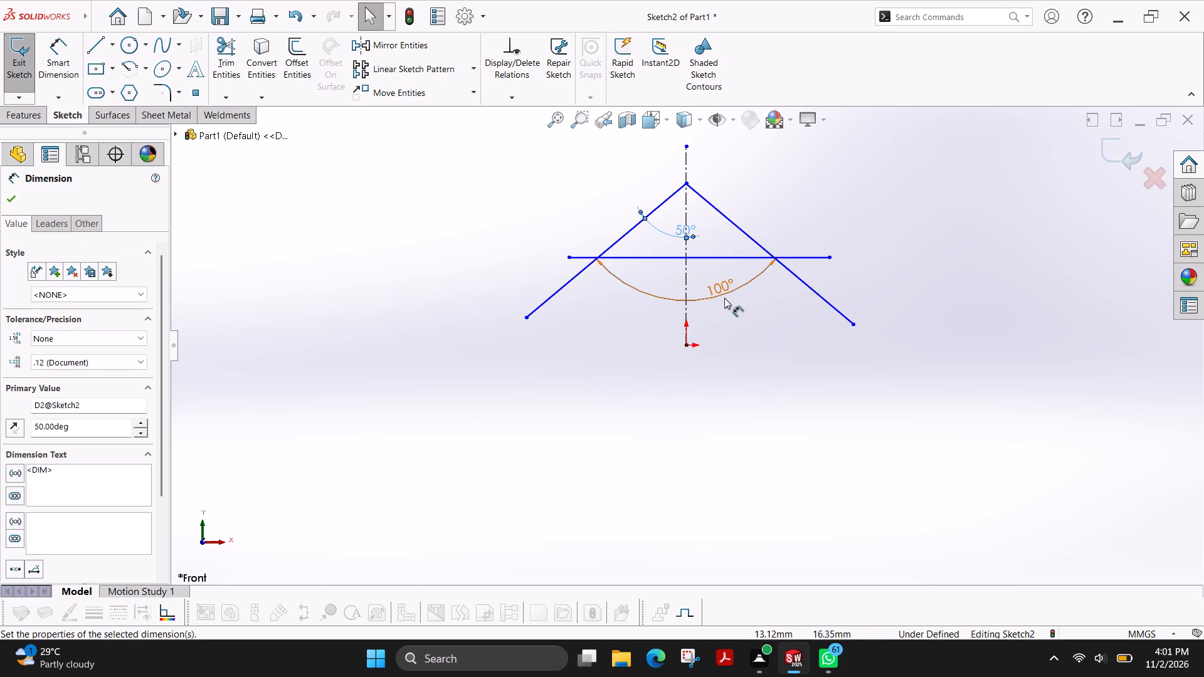
drag(719, 288, 704, 278)
key(Escape)
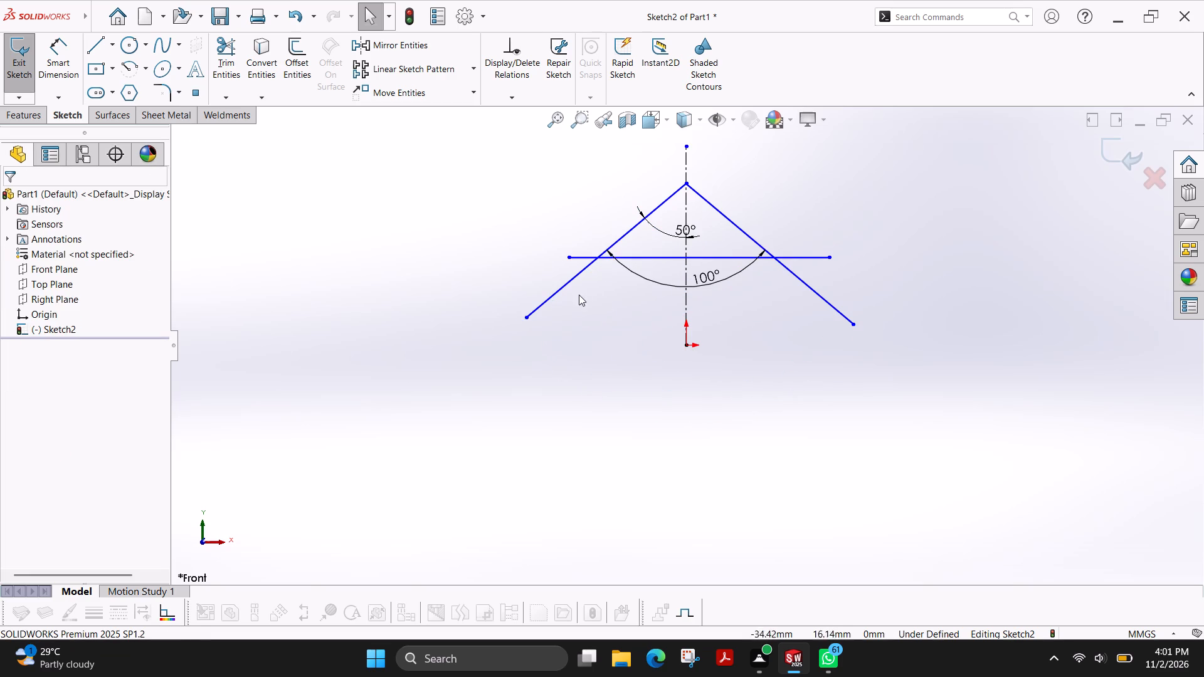
Extend the sloping lines' lower ends below the origin, the left to about X -79, Y -21 mm and the right to X 74, Y -14 mm.
click(561, 288)
drag(526, 318, 526, 319)
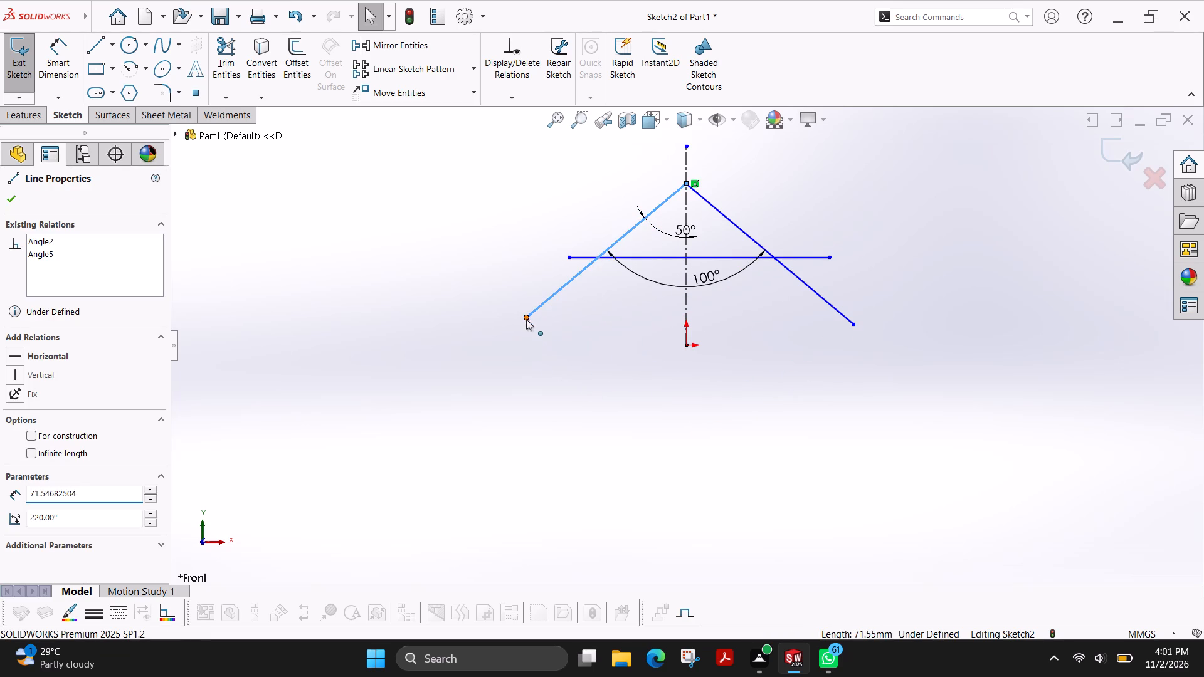
drag(526, 319, 455, 407)
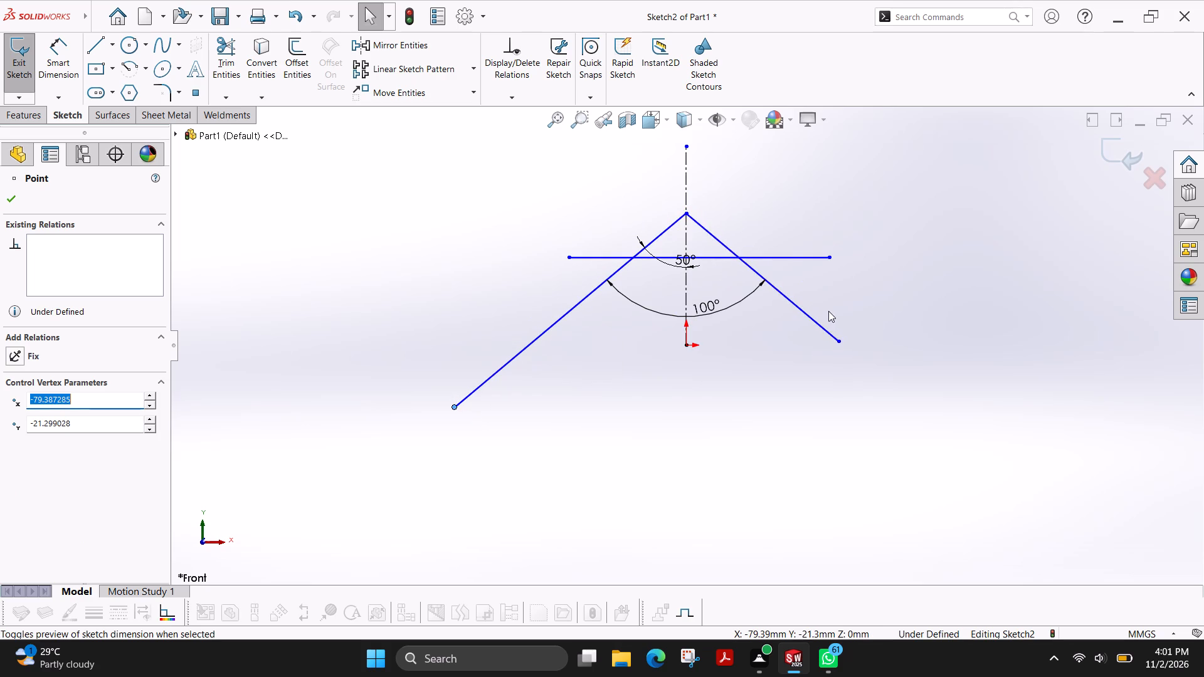
drag(840, 341, 900, 376)
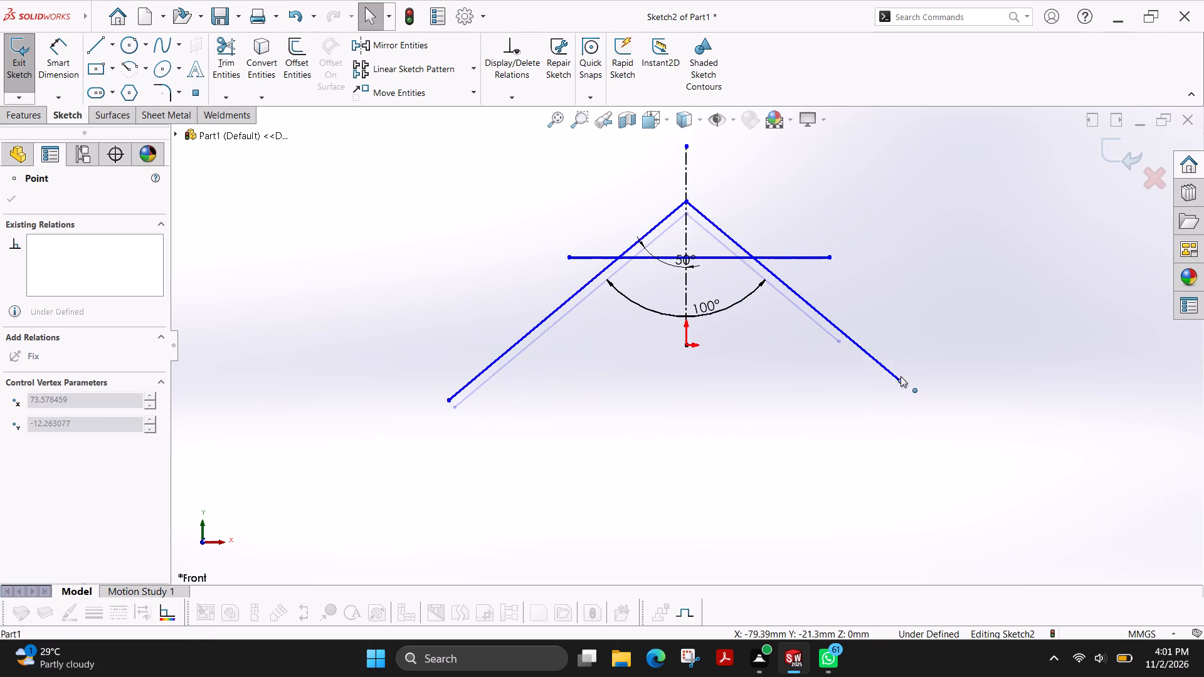
drag(900, 376, 900, 387)
key(Escape)
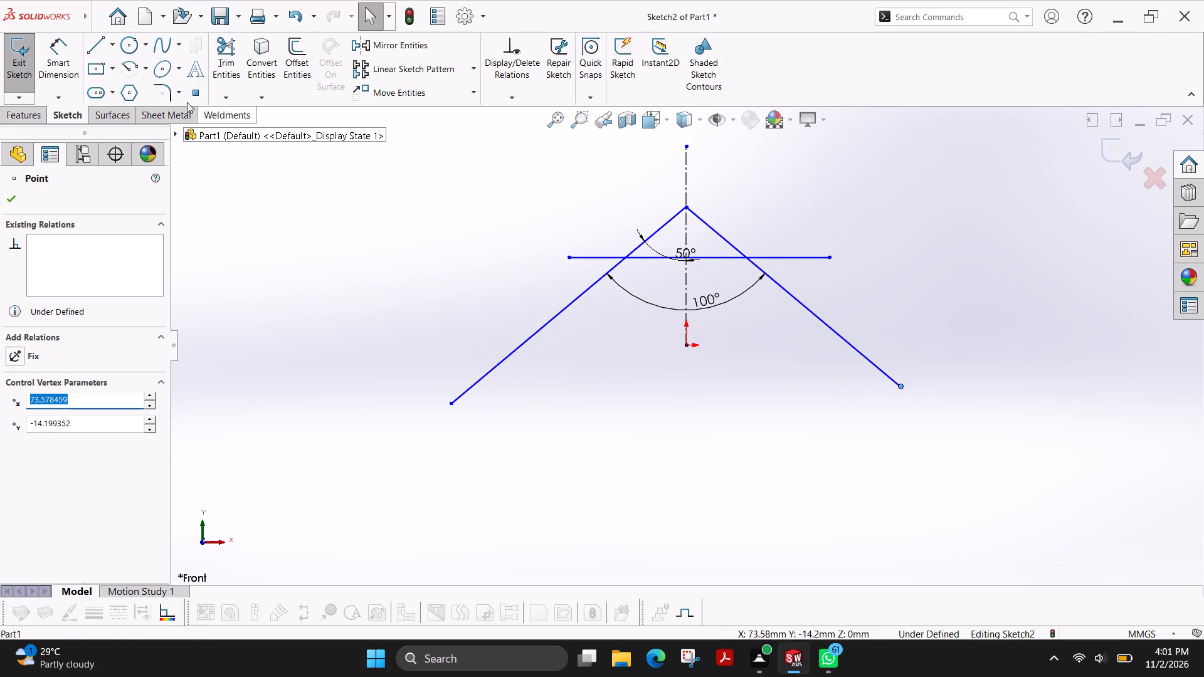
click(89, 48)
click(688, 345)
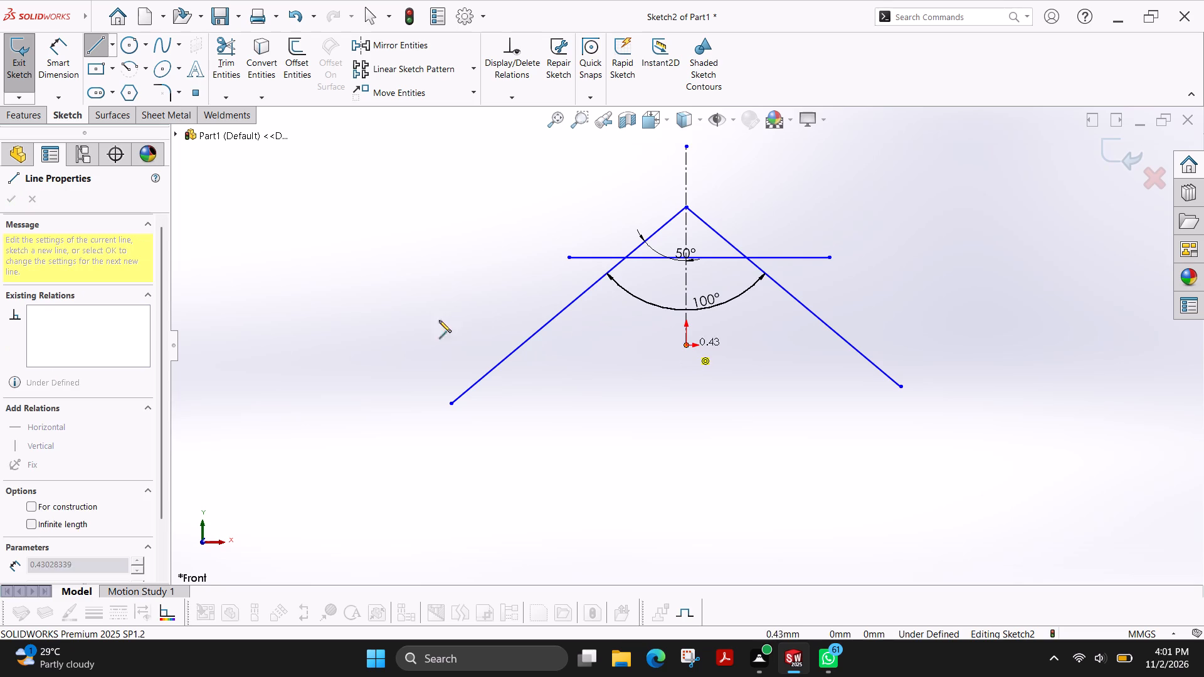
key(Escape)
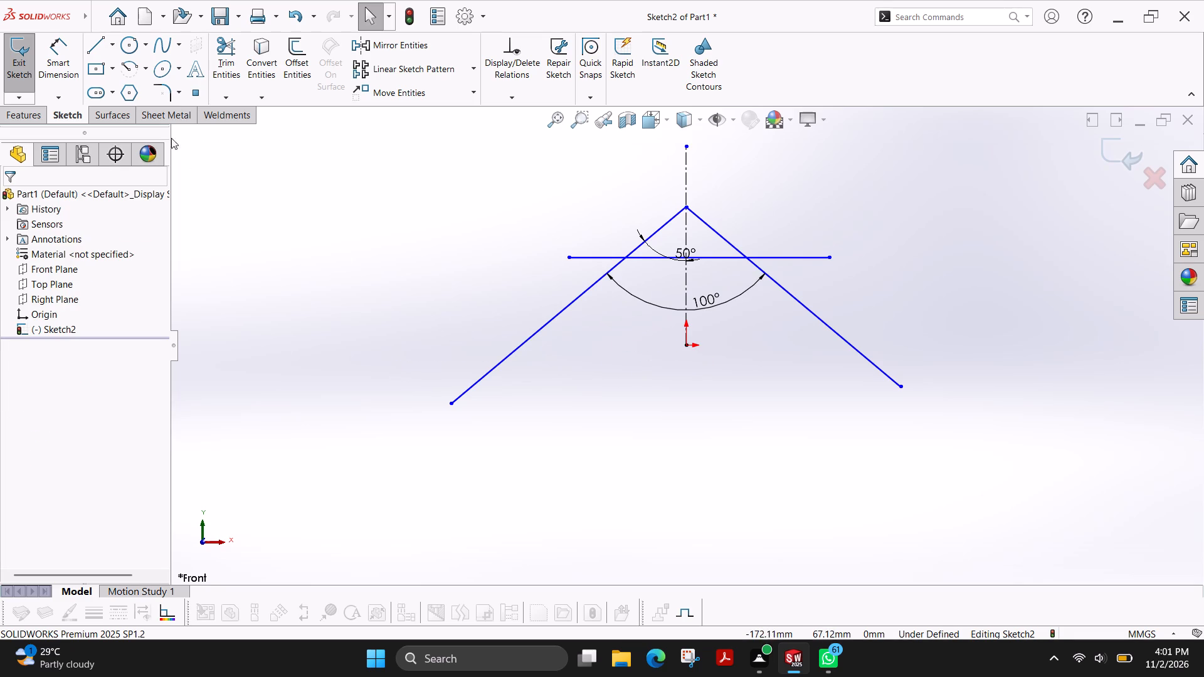
Draw a horizontal midpoint line centered on the origin, about 209 mm long, crossing both sloping lines.
click(98, 45)
click(62, 399)
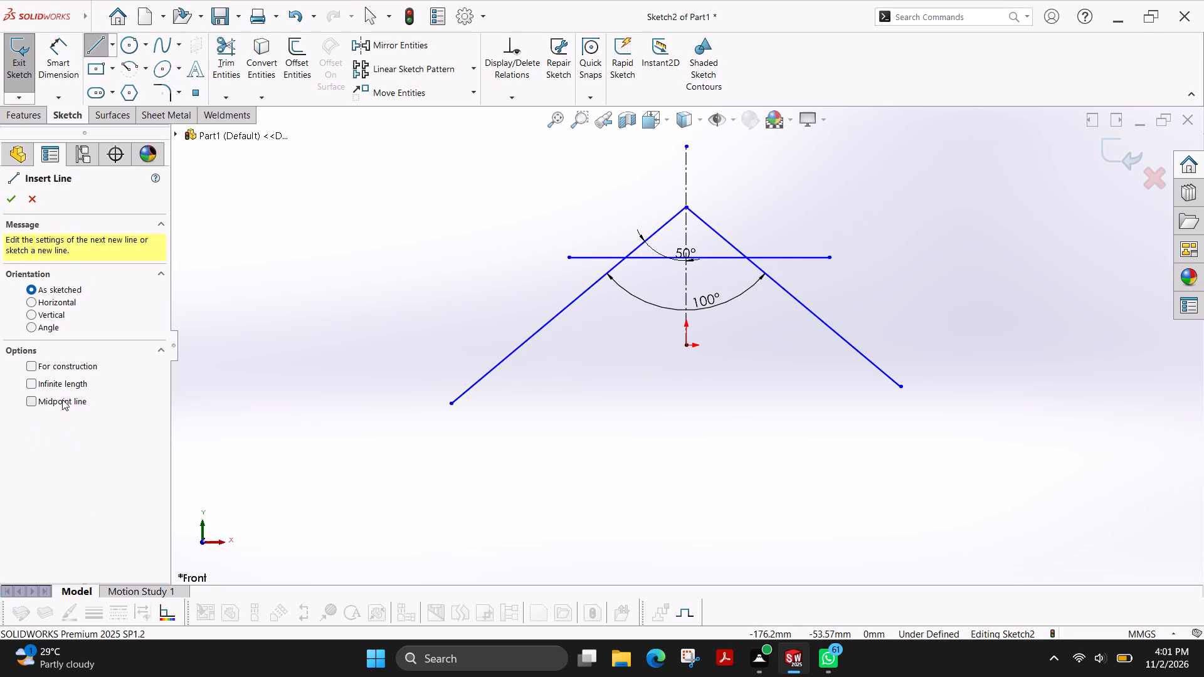
click(685, 345)
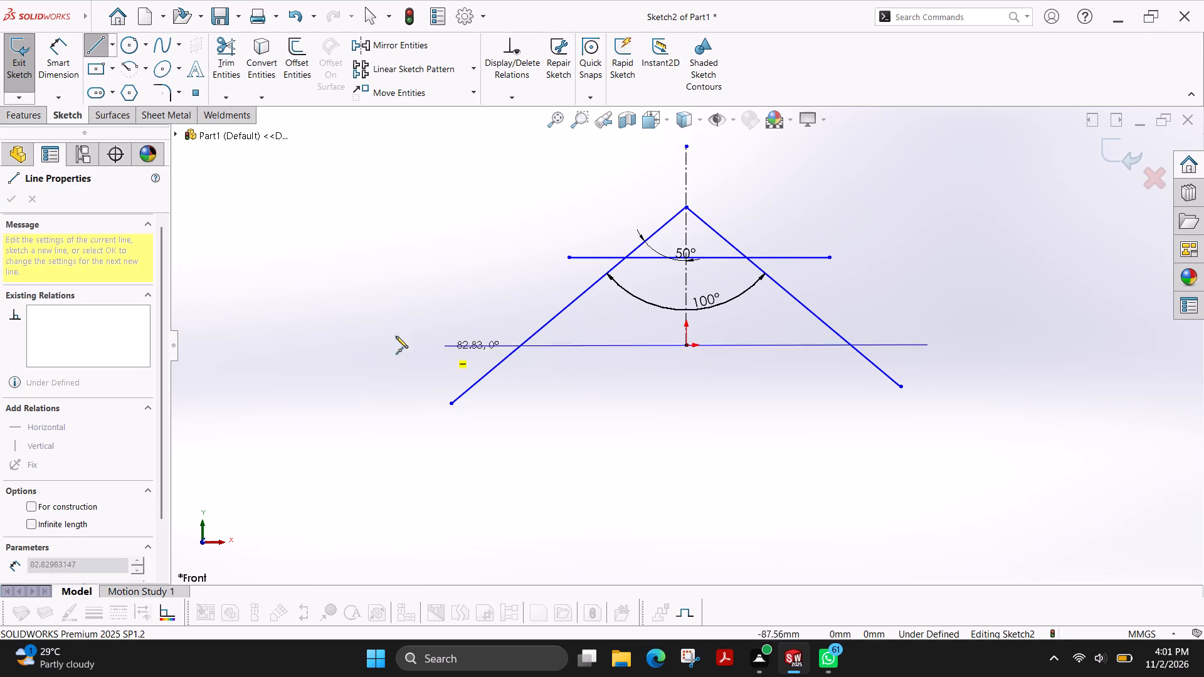
click(381, 344)
key(Escape)
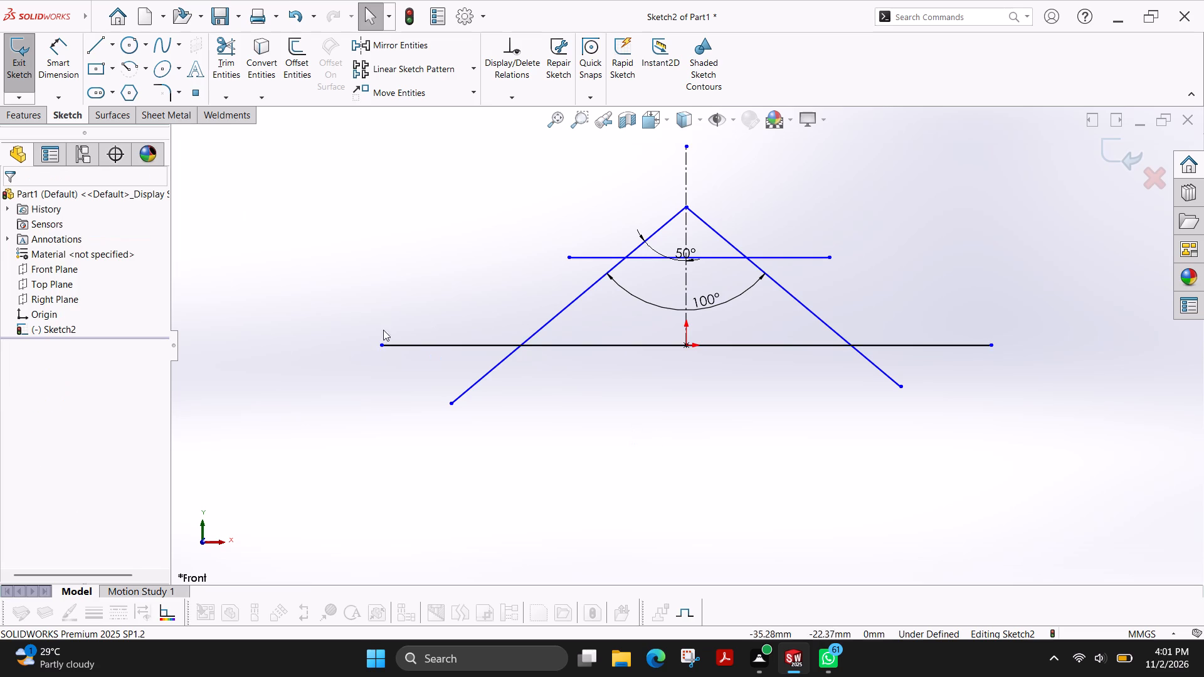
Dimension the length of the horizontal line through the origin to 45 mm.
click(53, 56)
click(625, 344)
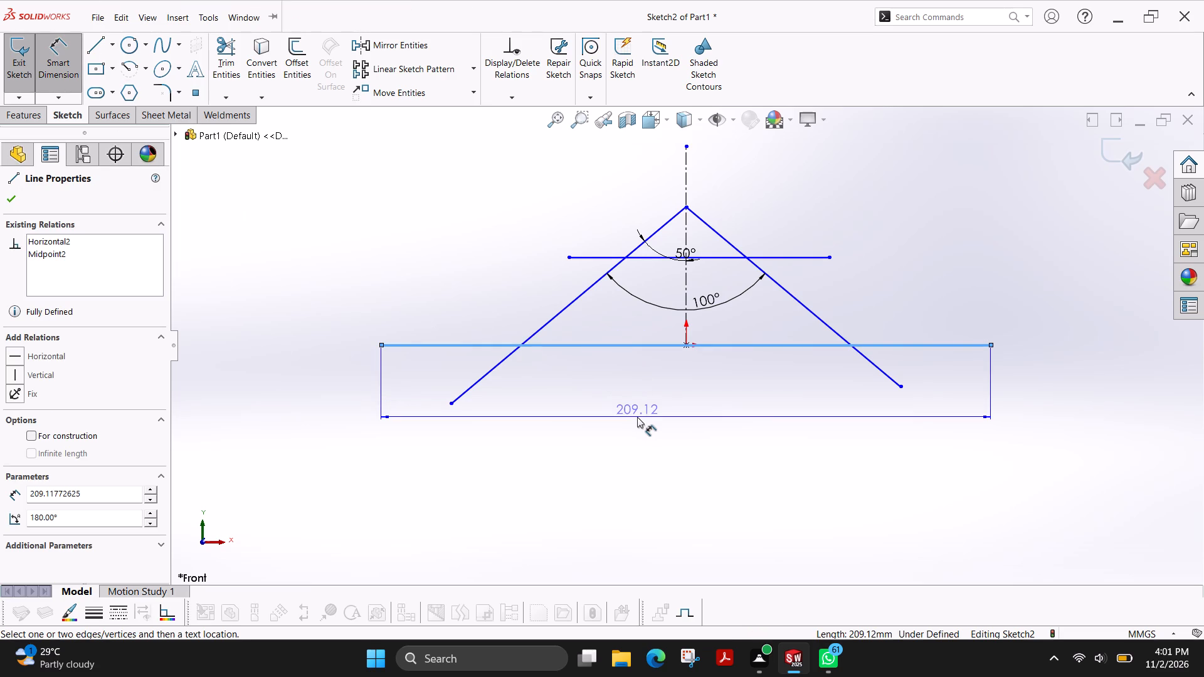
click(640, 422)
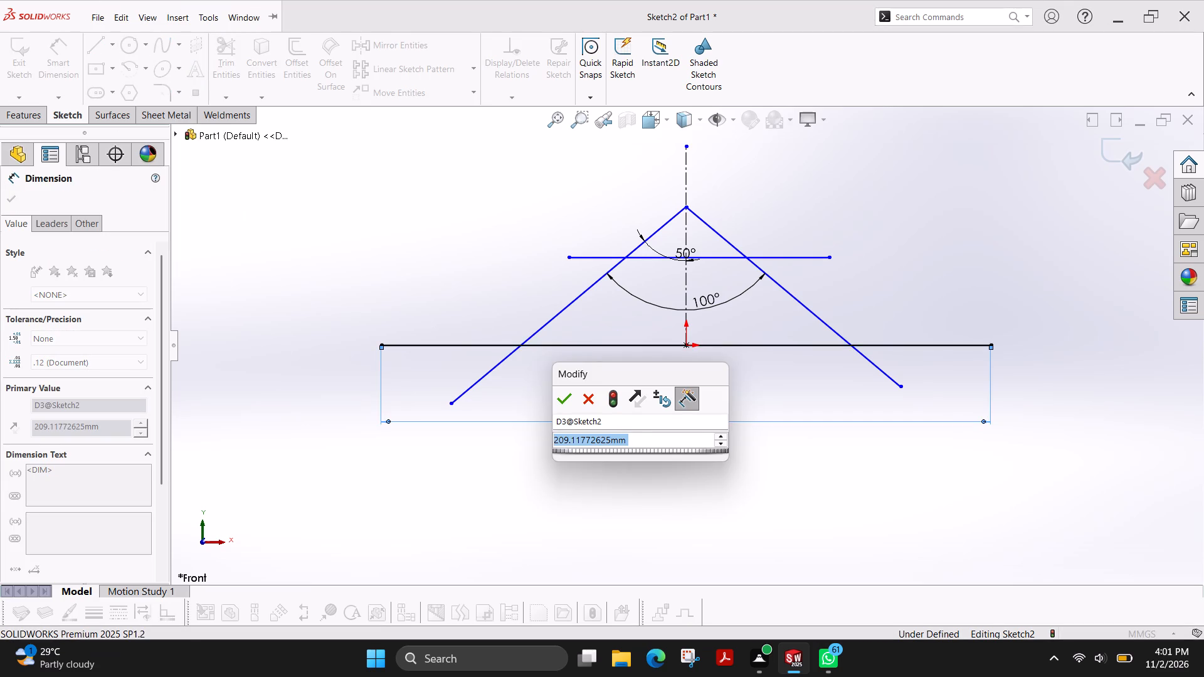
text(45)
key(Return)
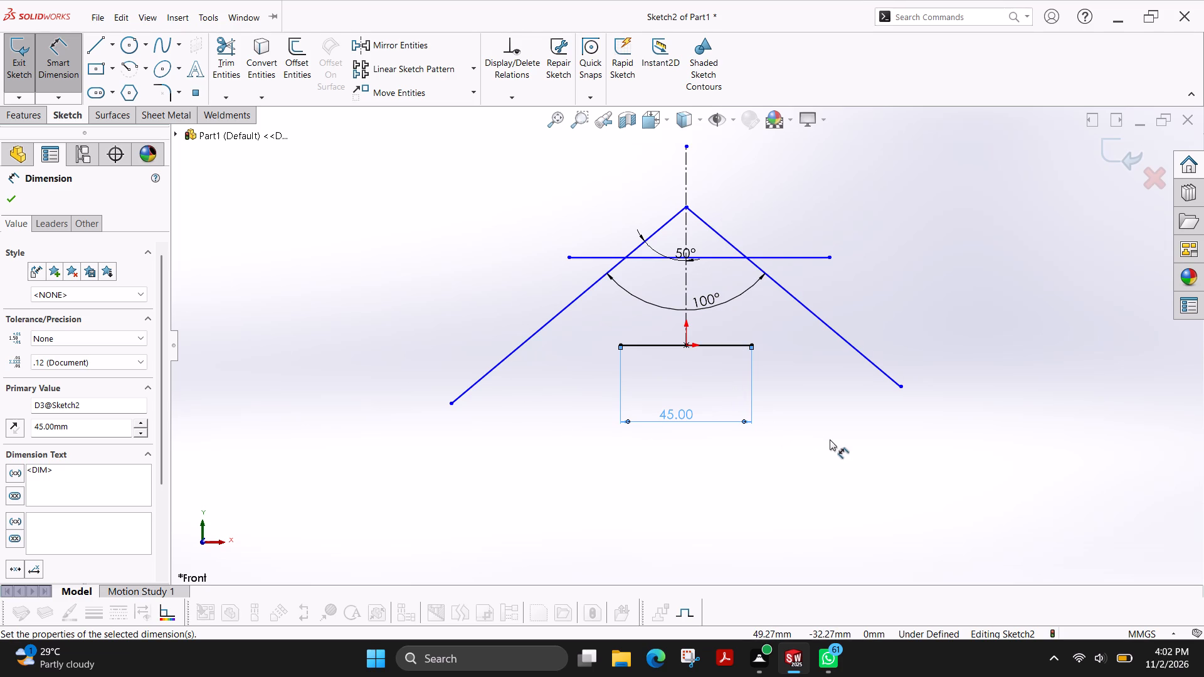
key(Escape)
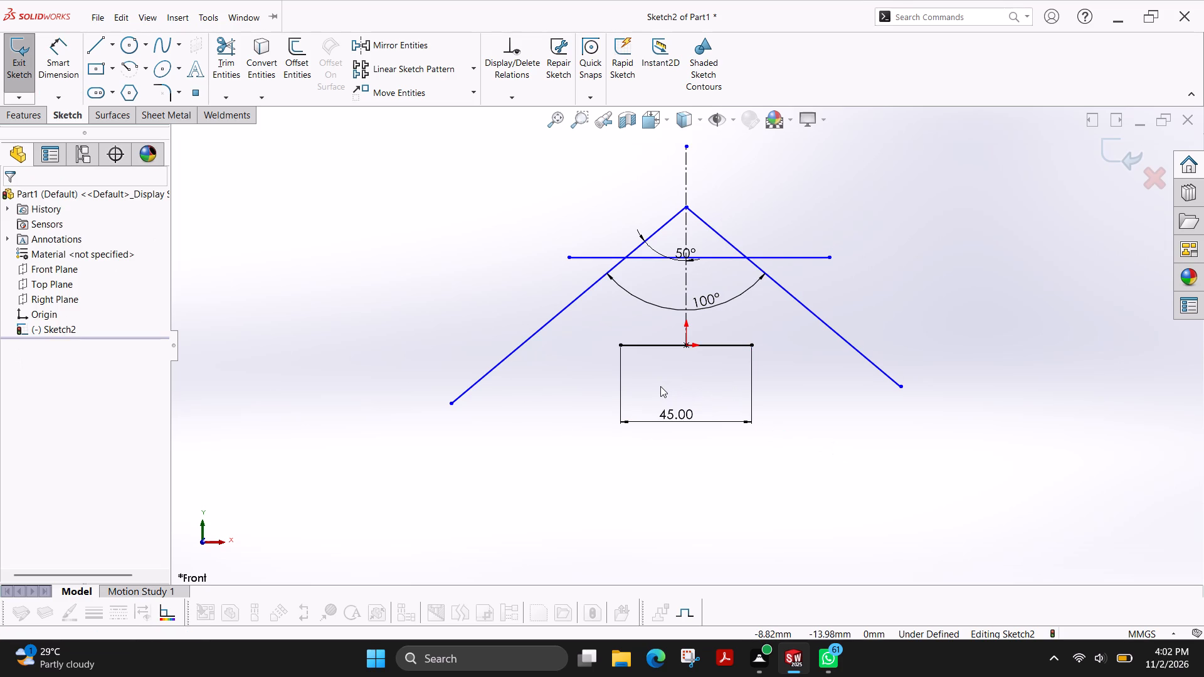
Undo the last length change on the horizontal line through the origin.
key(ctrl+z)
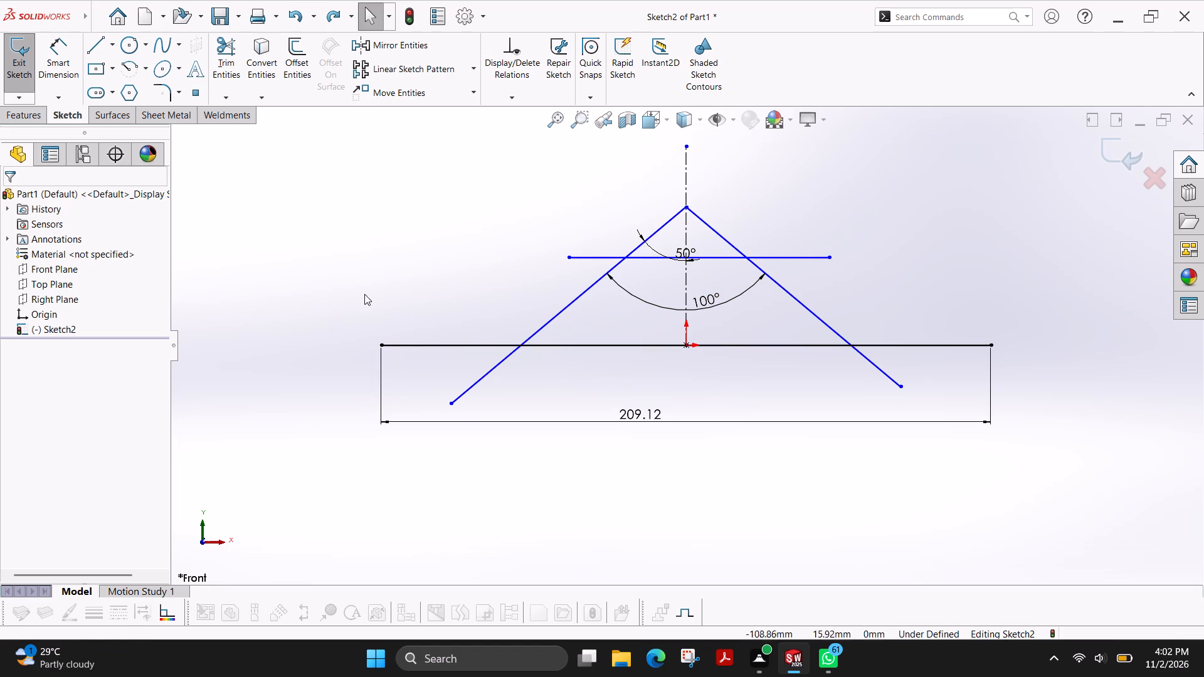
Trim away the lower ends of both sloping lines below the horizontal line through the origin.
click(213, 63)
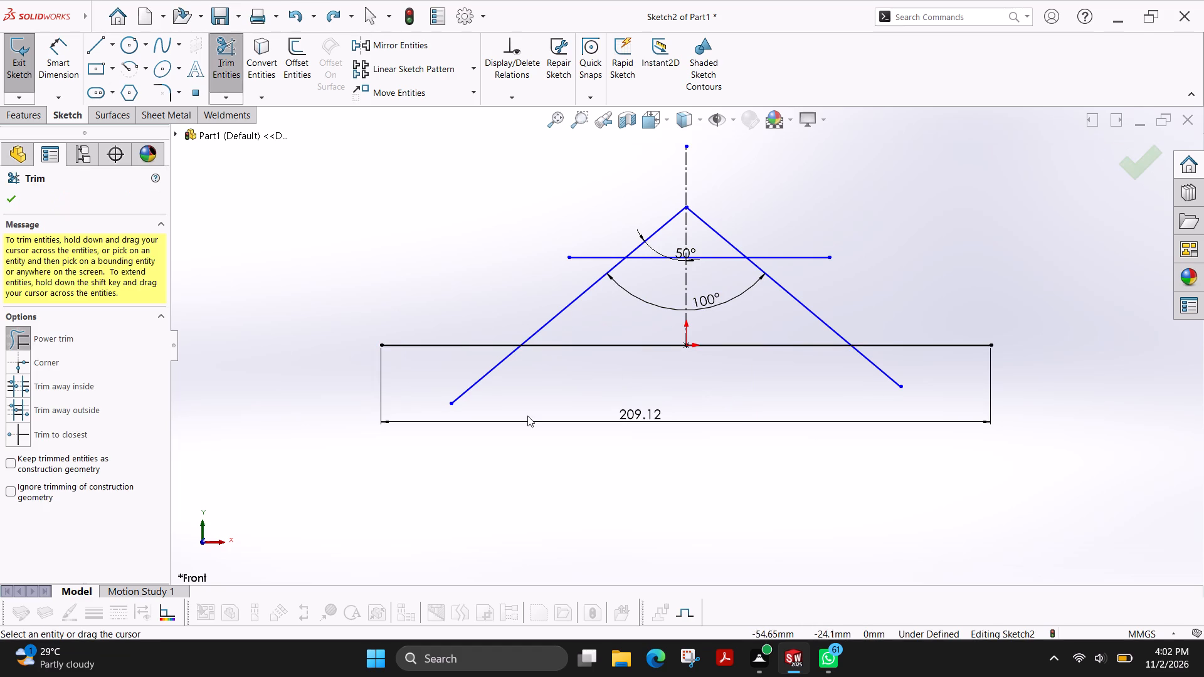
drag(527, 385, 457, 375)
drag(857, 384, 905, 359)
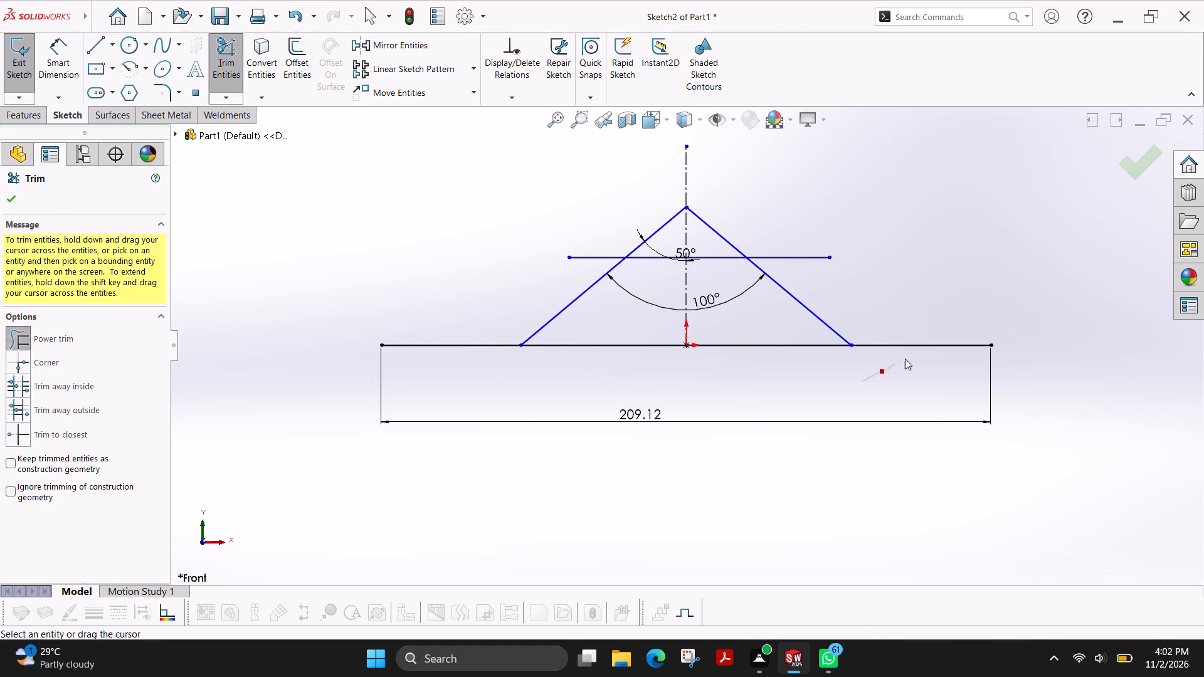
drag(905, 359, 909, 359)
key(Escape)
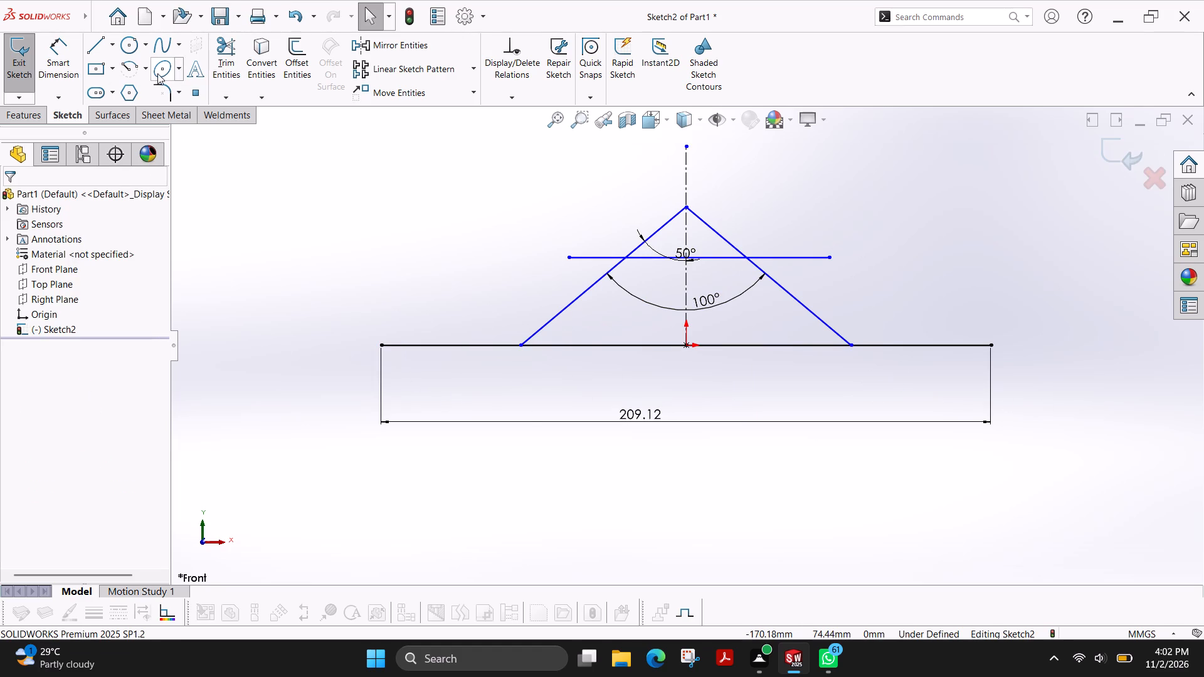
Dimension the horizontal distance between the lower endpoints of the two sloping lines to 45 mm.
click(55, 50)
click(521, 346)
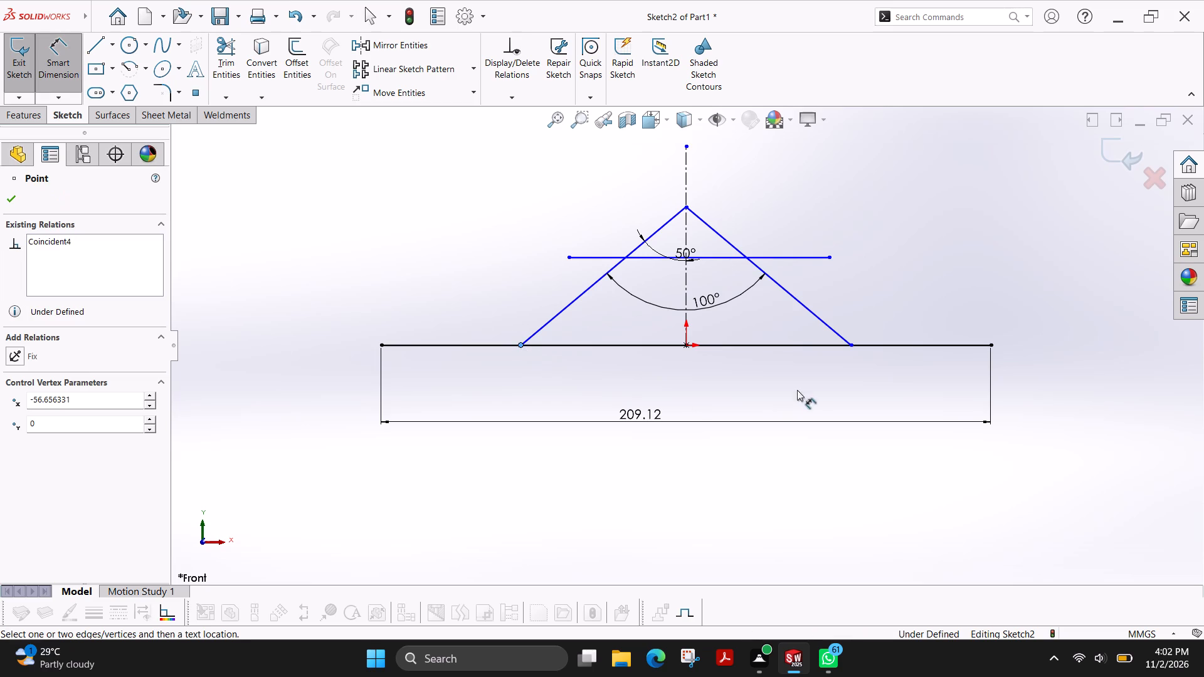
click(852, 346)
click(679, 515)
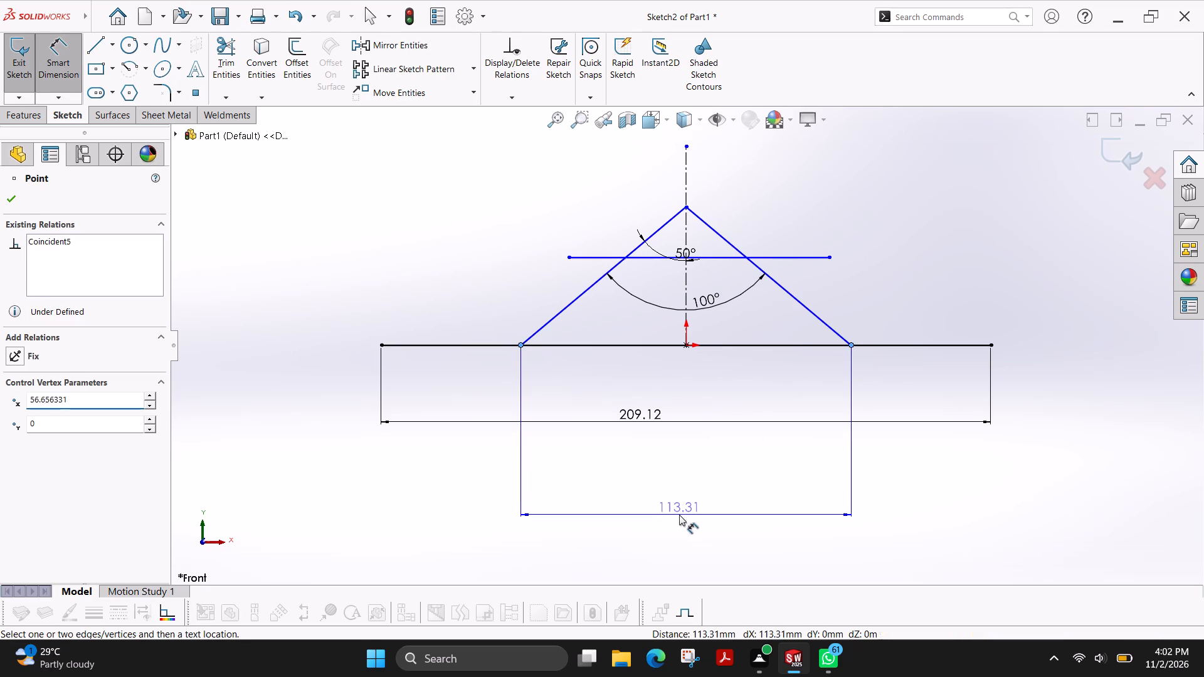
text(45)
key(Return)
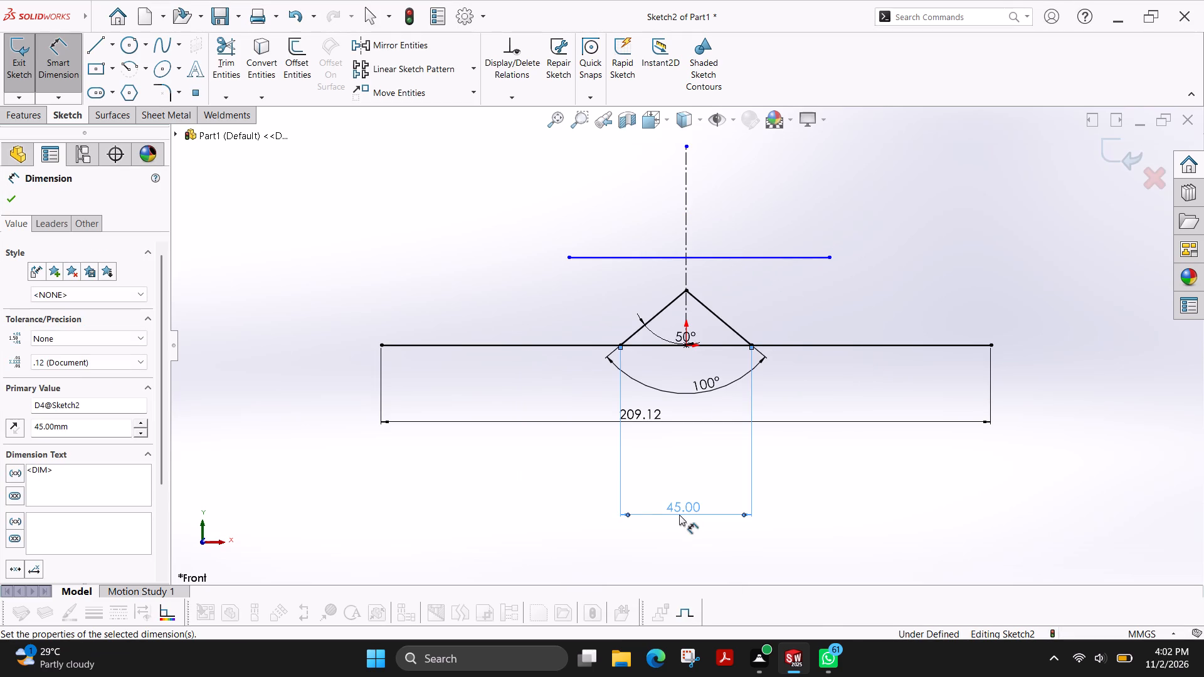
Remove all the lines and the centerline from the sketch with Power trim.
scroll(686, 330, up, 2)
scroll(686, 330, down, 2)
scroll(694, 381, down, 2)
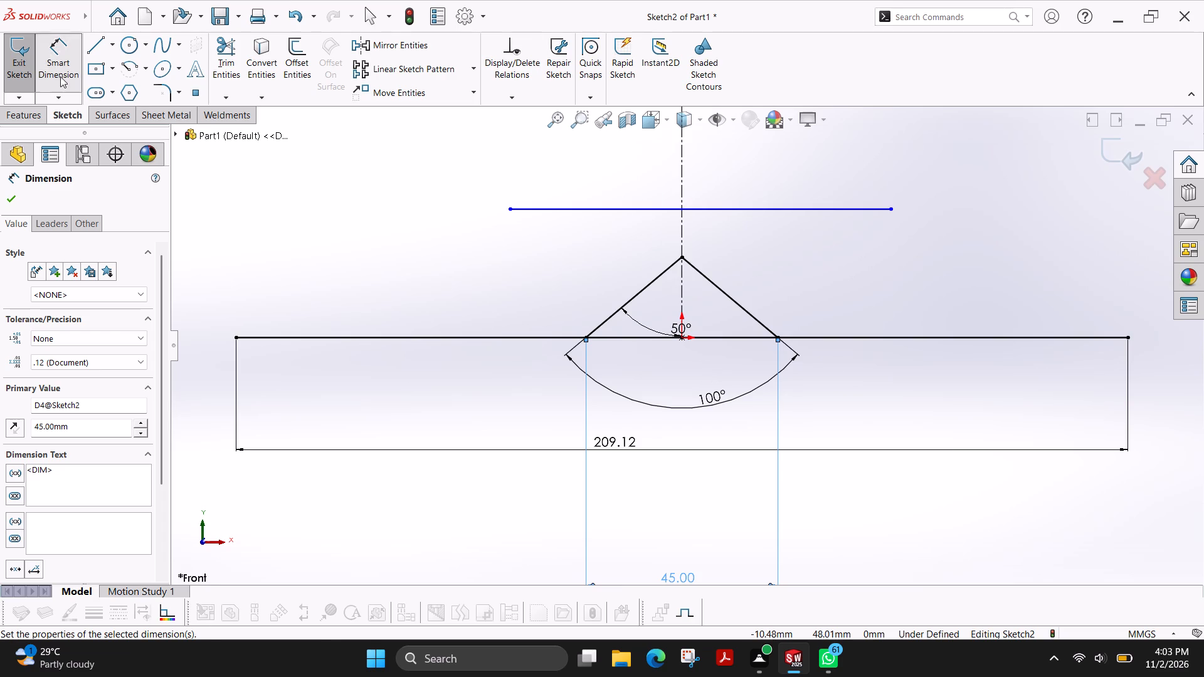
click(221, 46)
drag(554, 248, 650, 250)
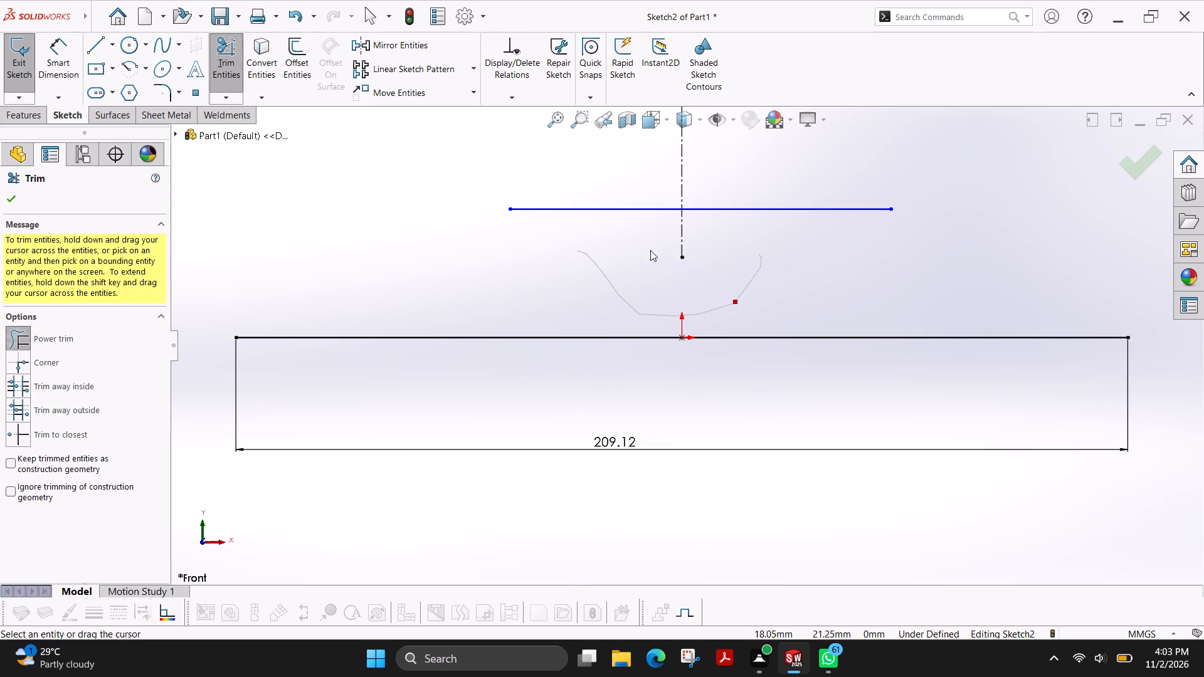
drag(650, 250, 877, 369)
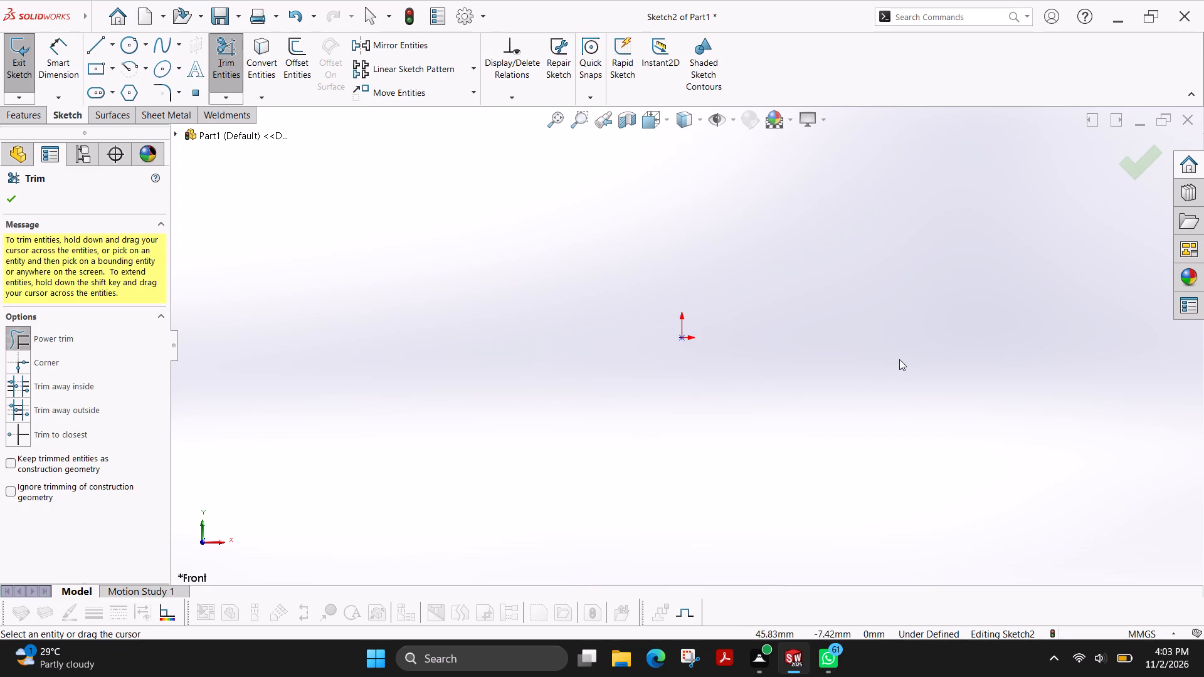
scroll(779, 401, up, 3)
Exit the emptied sketch and close Part1 without saving the changes.
click(12, 69)
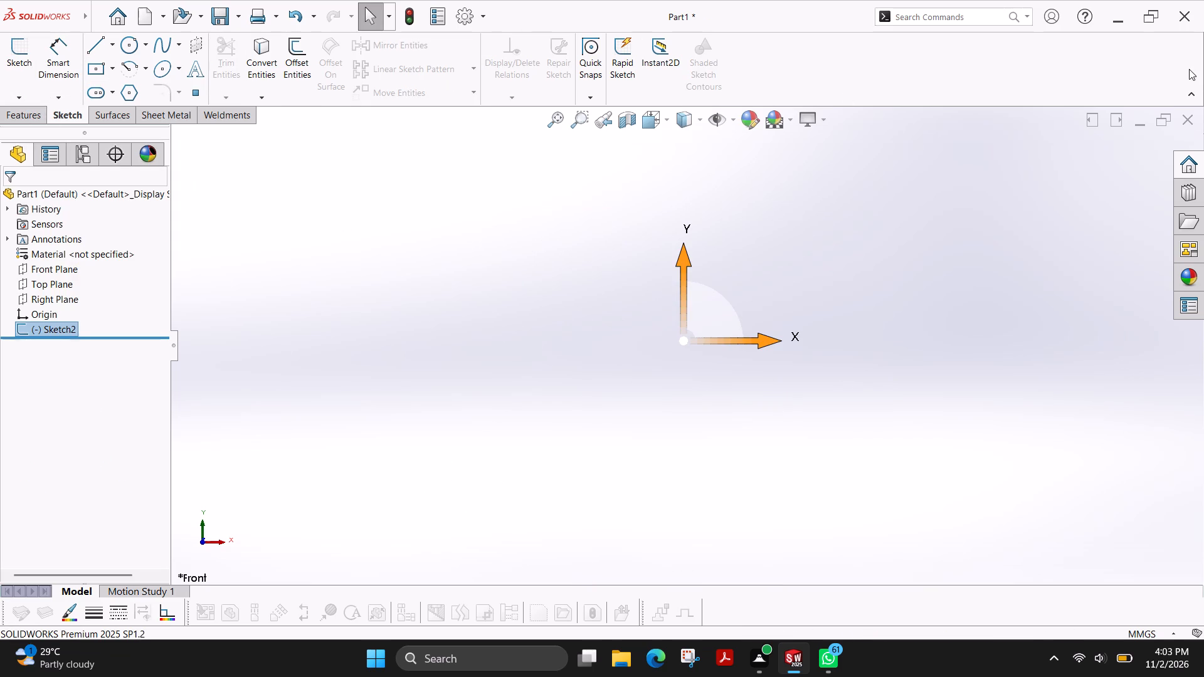
click(1192, 122)
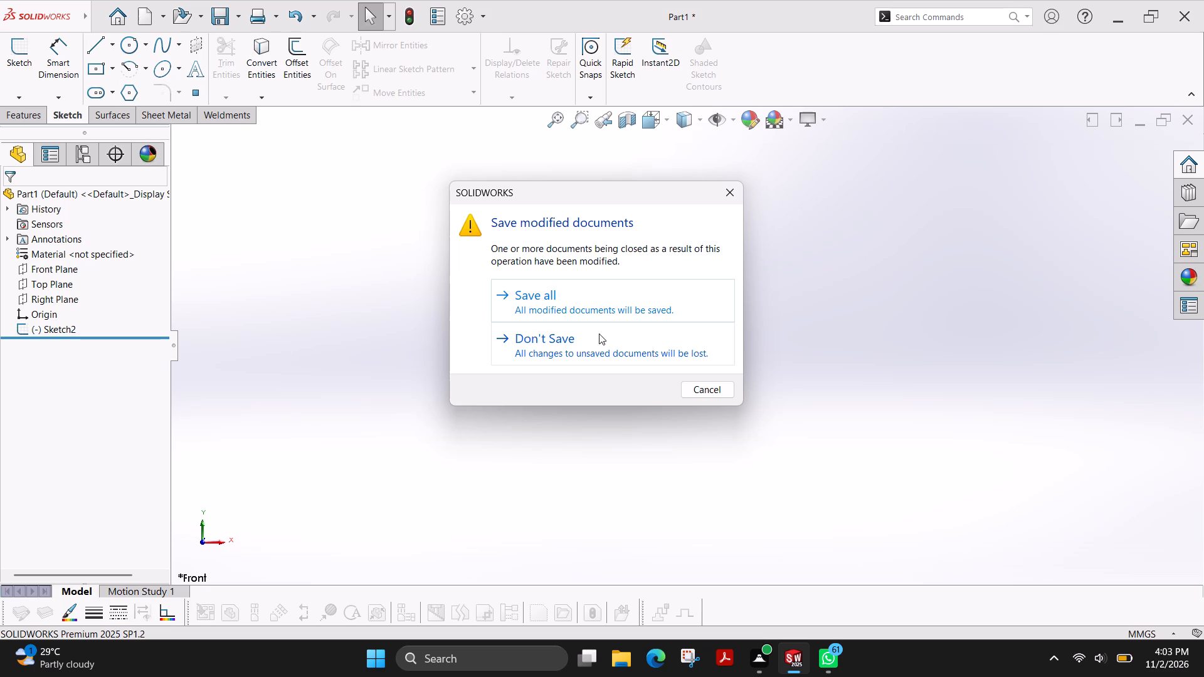
click(588, 340)
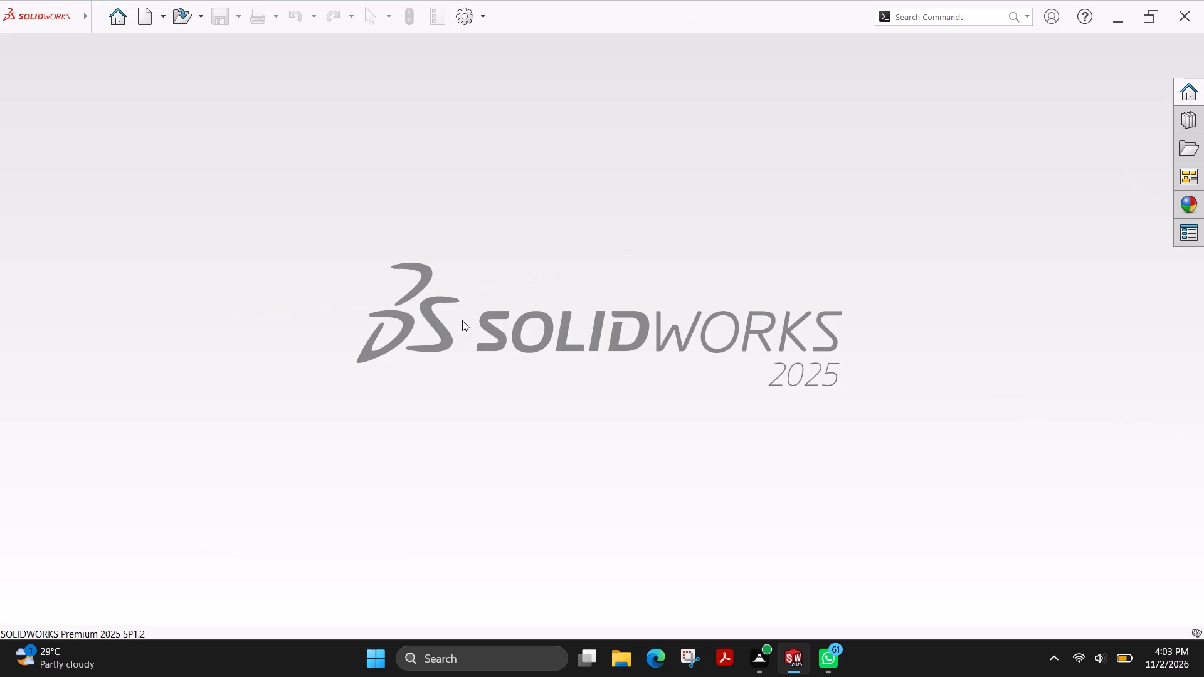
Create a new part document.
click(142, 14)
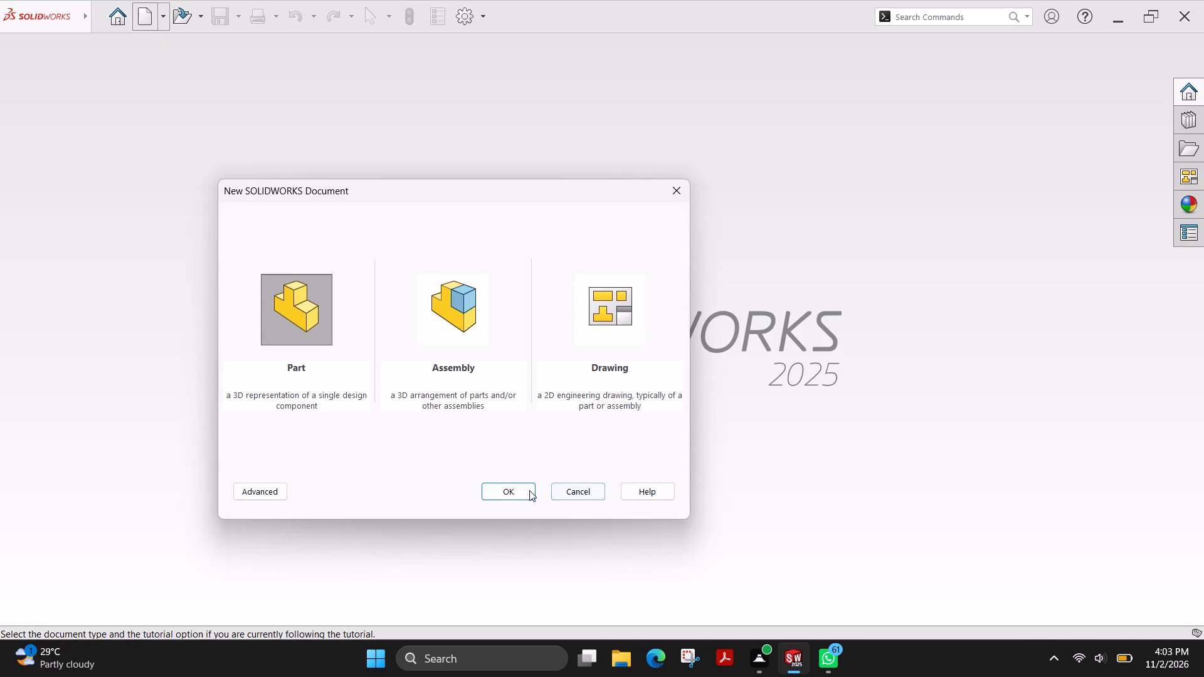
click(514, 496)
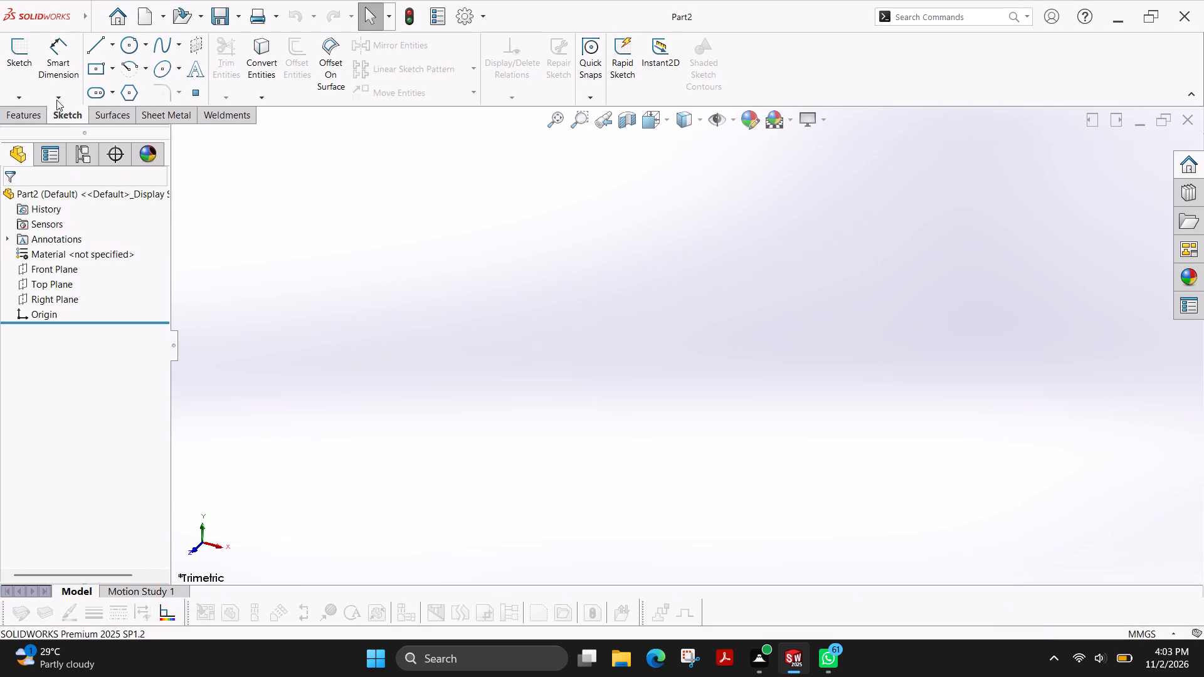
Sketch a center rectangle on the Top Plane, centered on the origin, with vertical sides about 87 mm long.
click(21, 65)
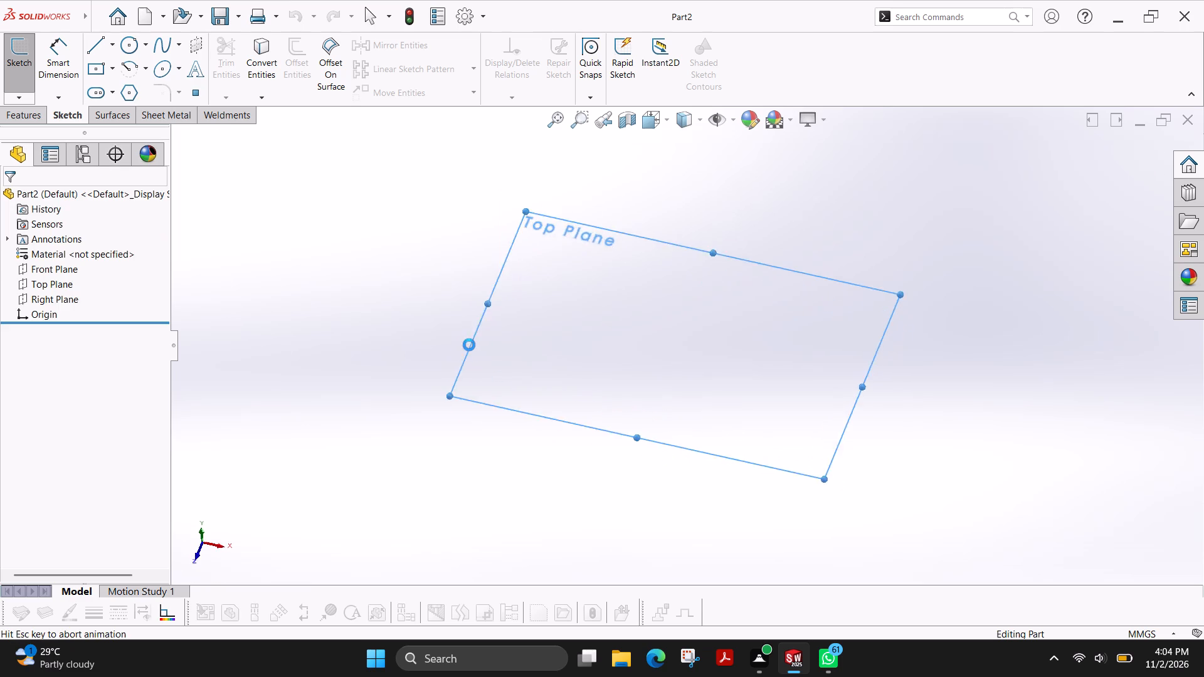
click(98, 72)
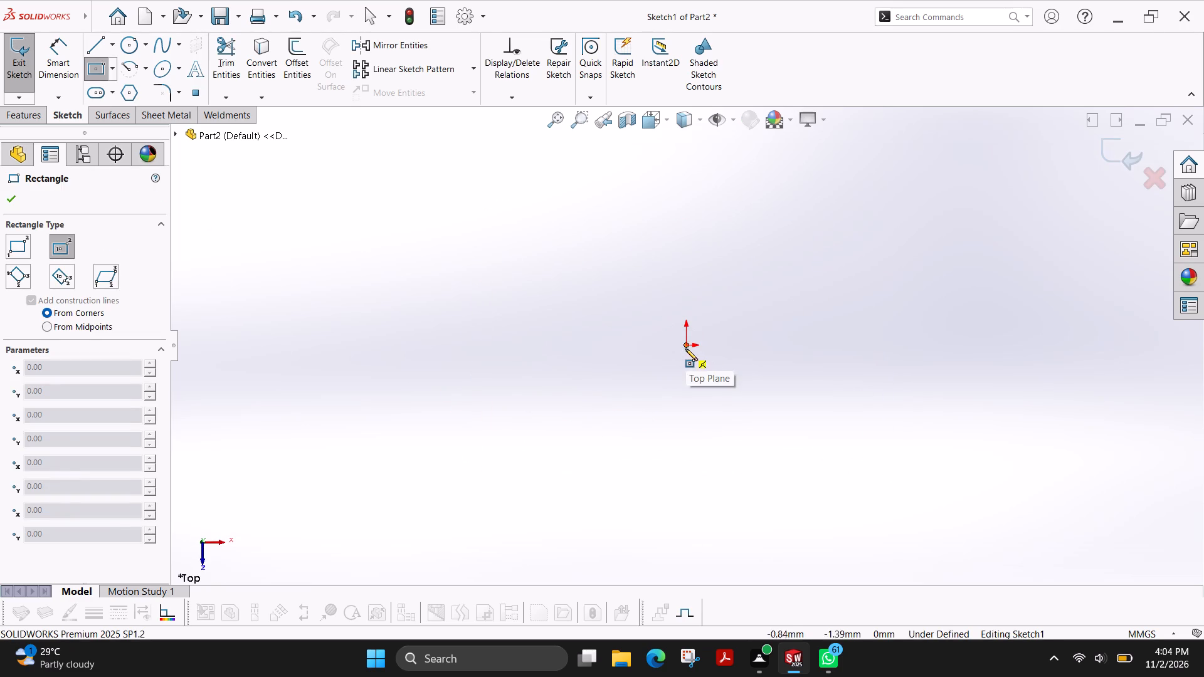
click(687, 345)
click(852, 248)
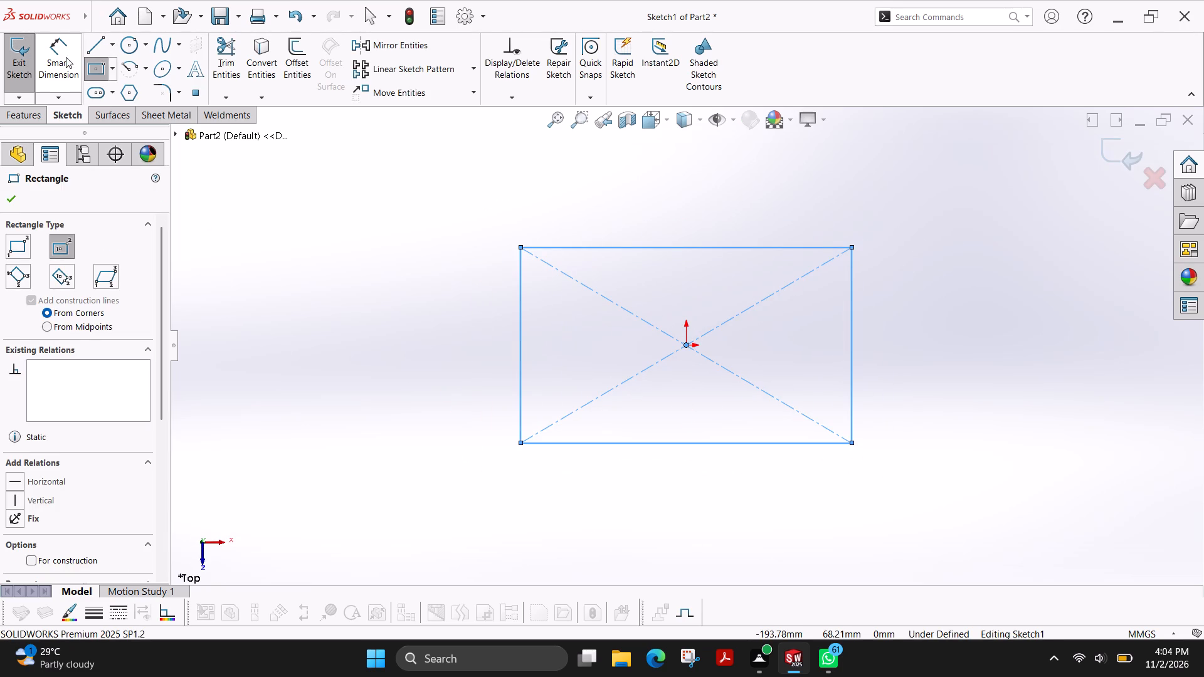
Dimension the rectangle's vertical side to 50 mm and its horizontal side to 65 mm.
click(66, 57)
click(522, 346)
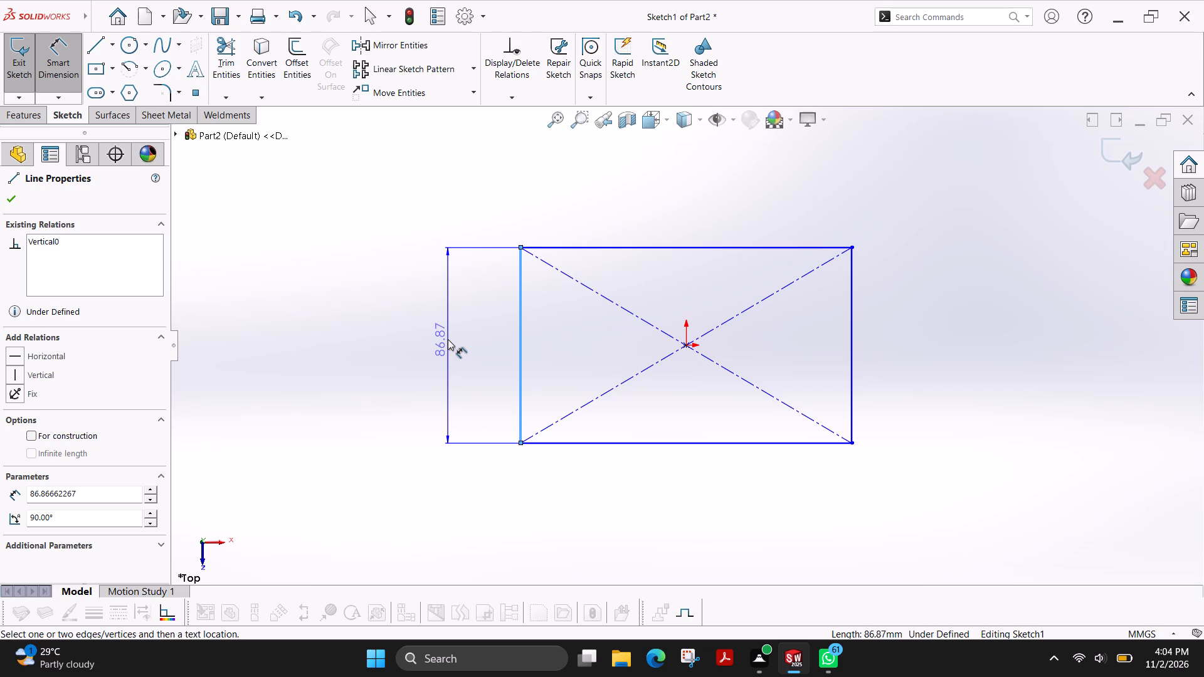
click(448, 339)
text(50)
key(Return)
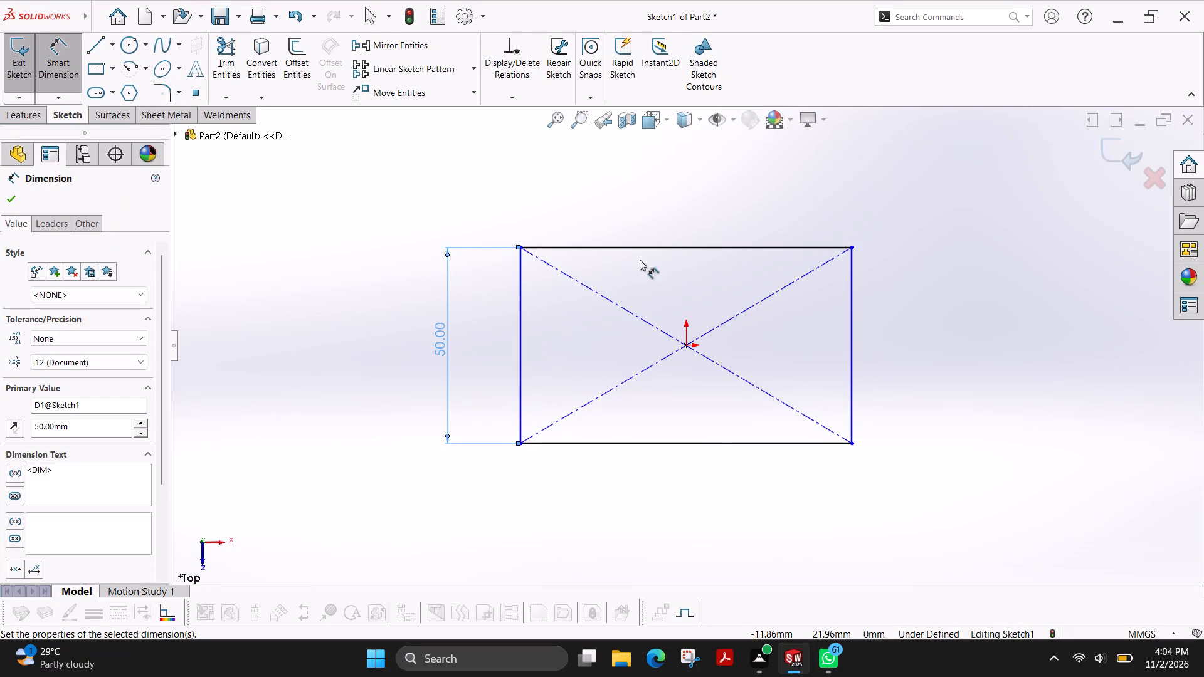
click(653, 251)
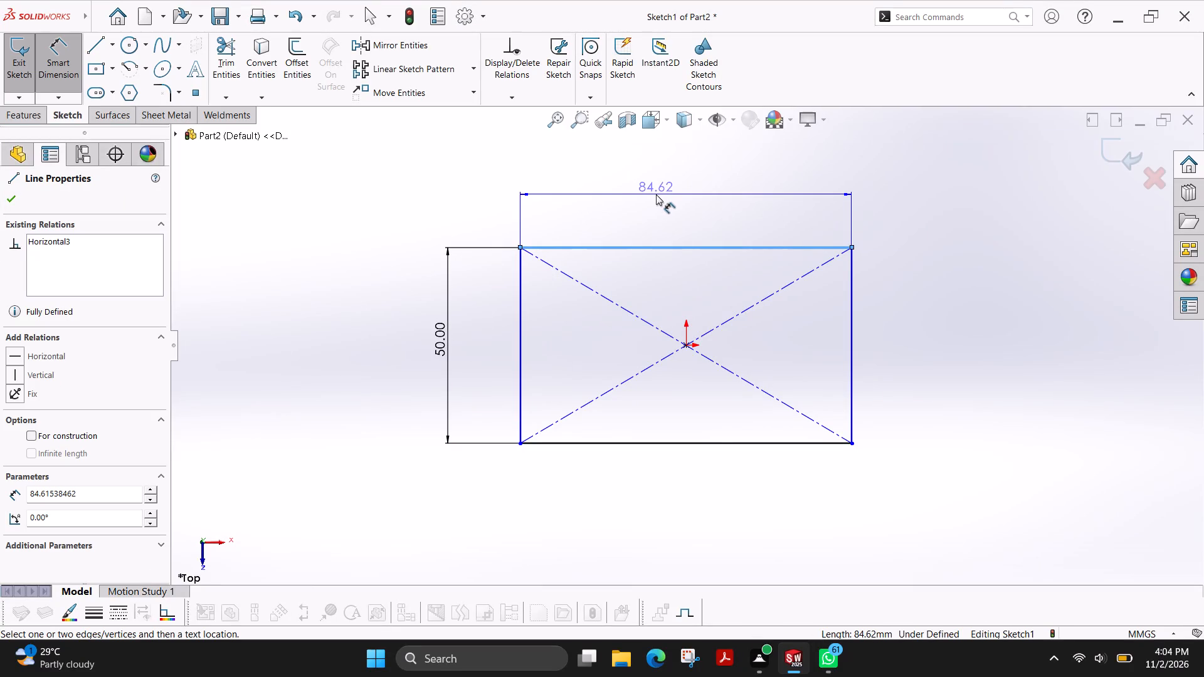
click(657, 194)
text(65)
key(Return)
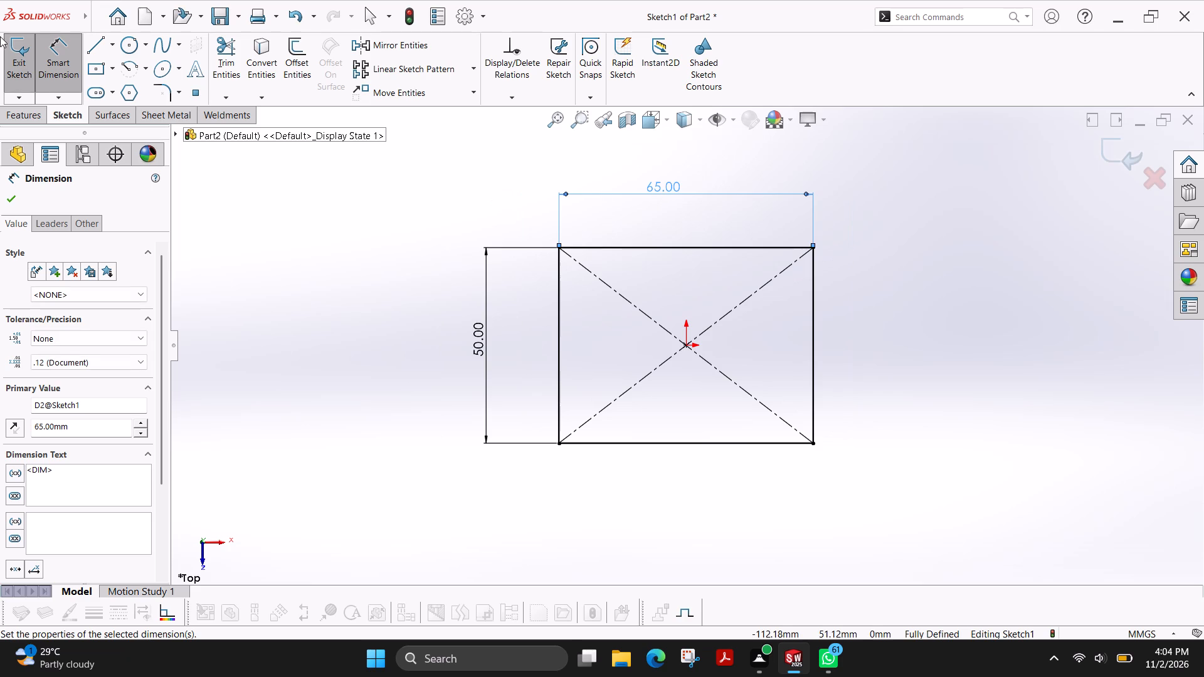
Extrude the 65 × 50 mm rectangle as a blind boss 3 mm deep.
click(36, 110)
click(25, 71)
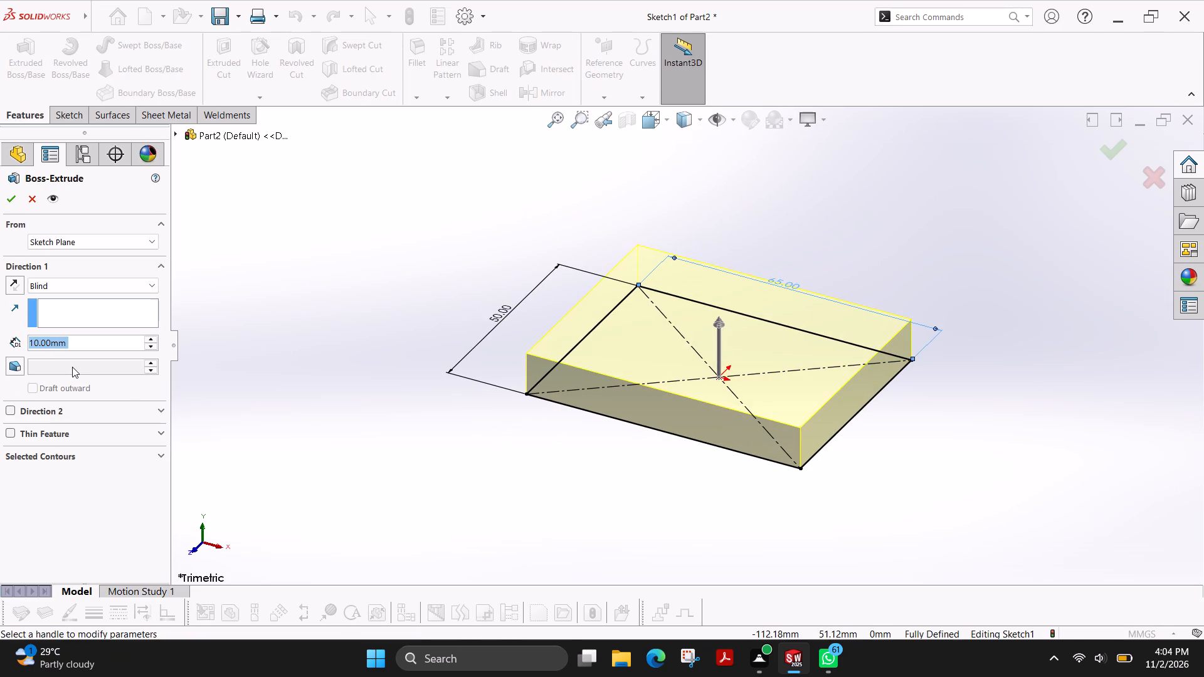
key(3)
key(Return)
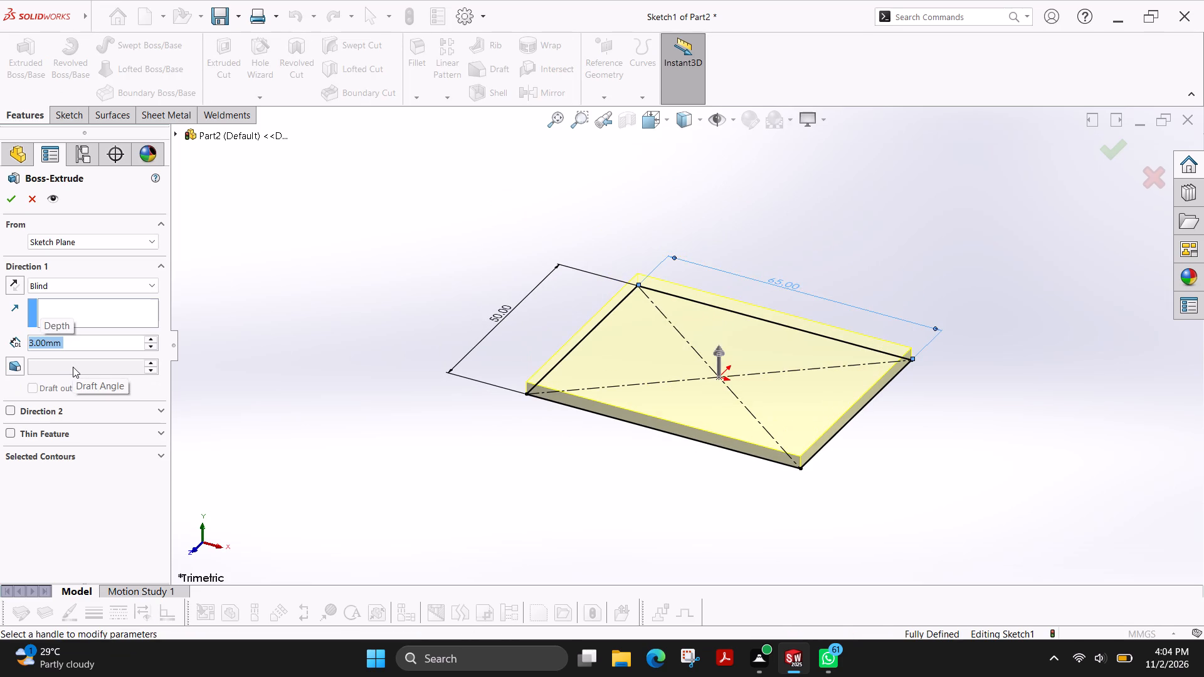
click(13, 201)
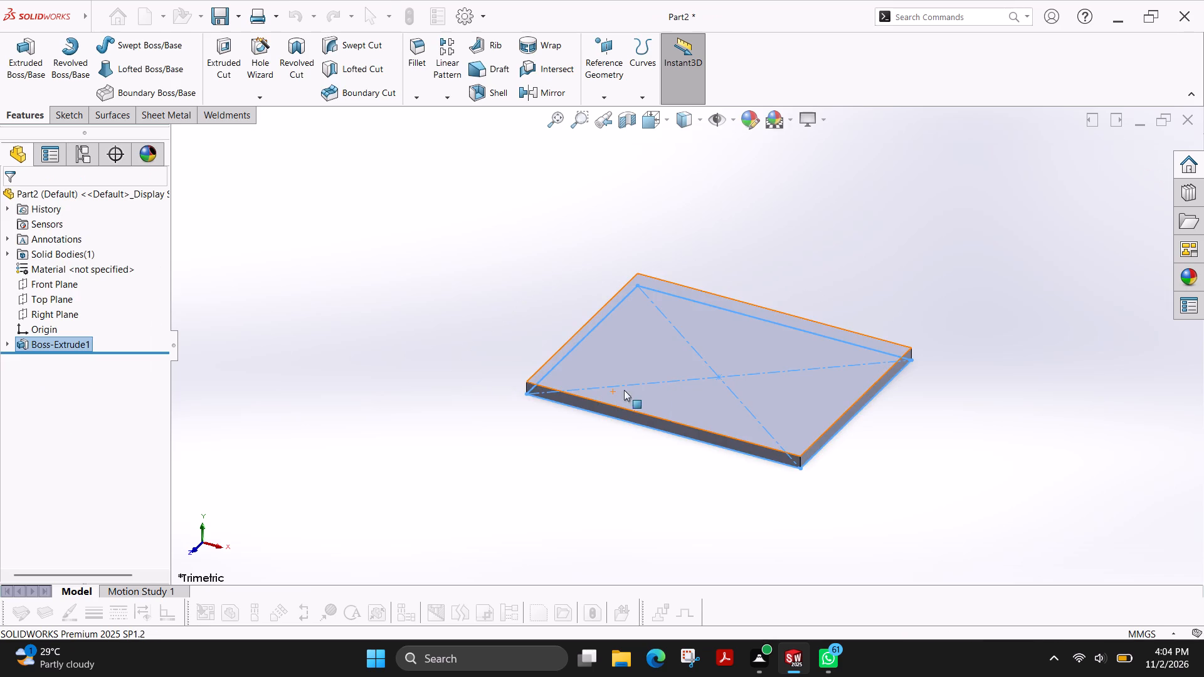
key(Escape)
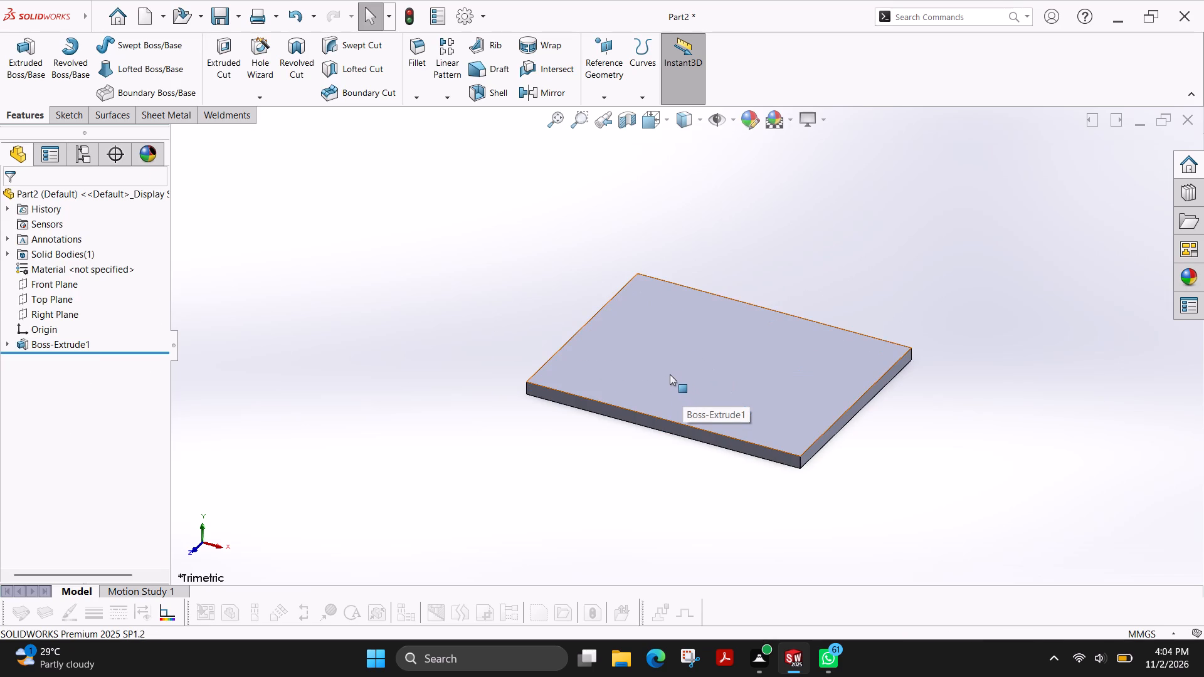
Start a new sketch on the Front Plane.
click(61, 118)
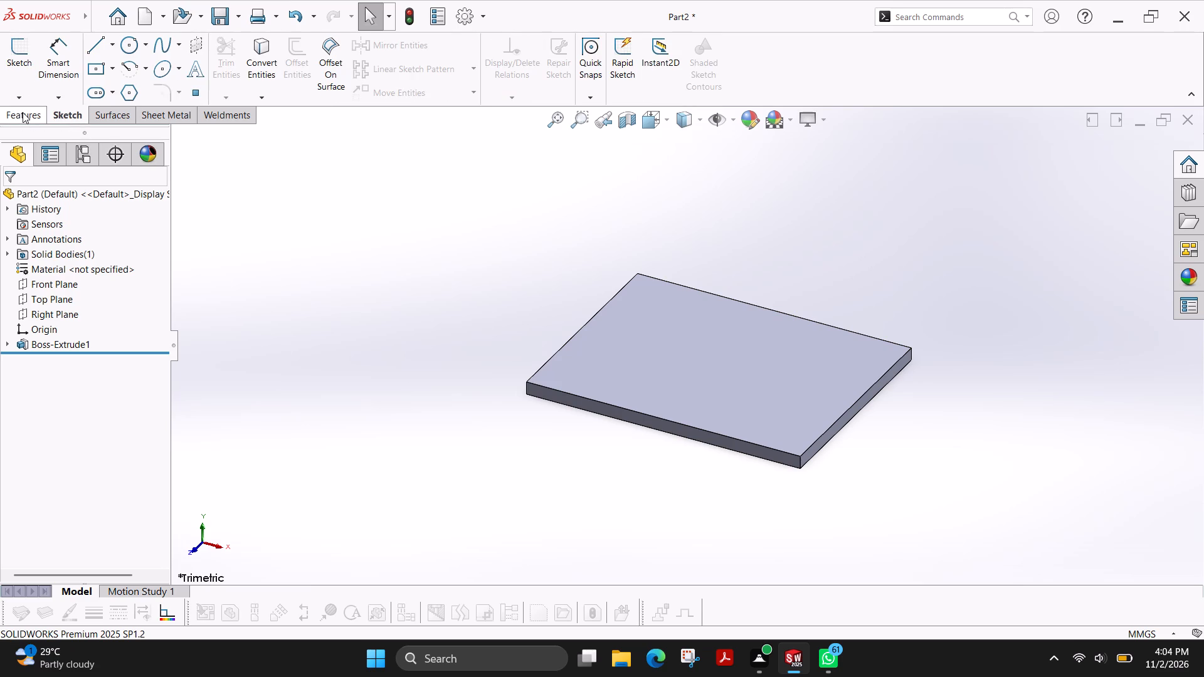
click(20, 50)
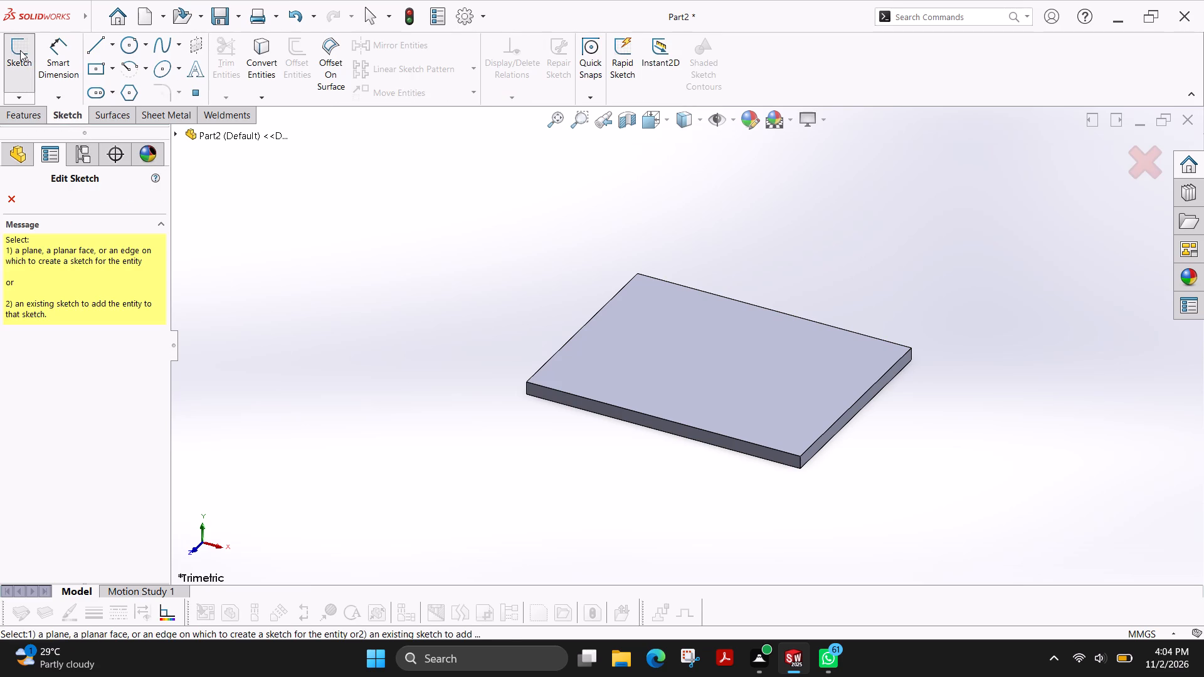
click(173, 134)
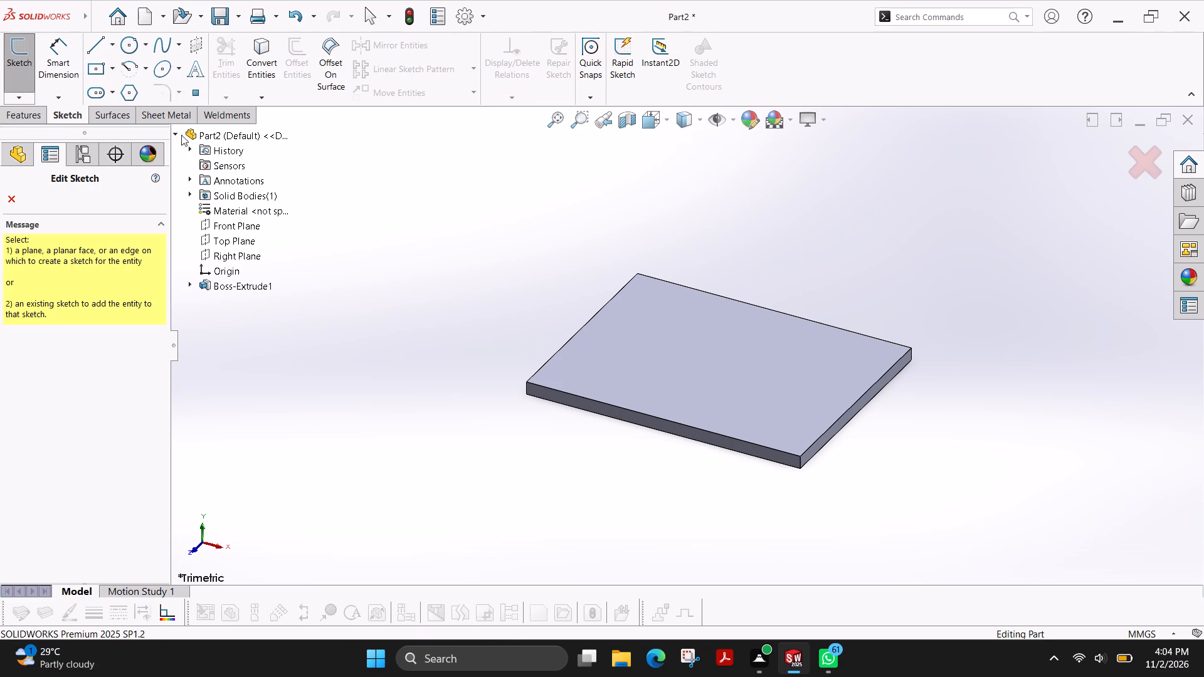
click(246, 228)
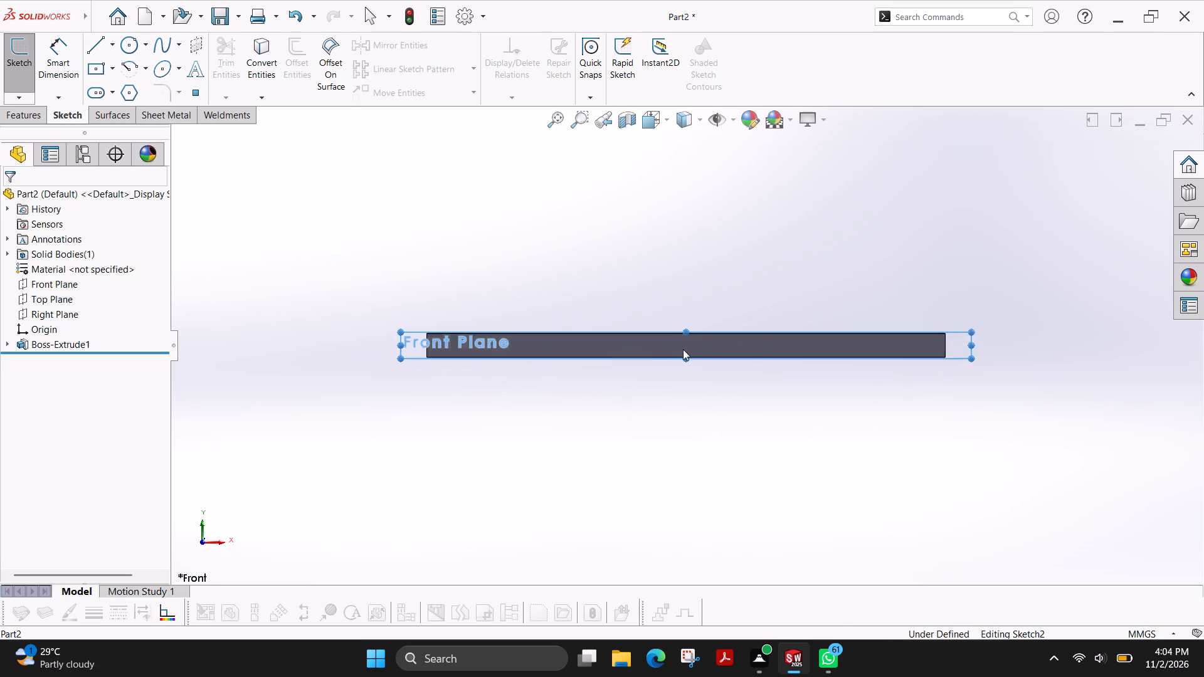
Sketch a vertical construction line from the origin upward, about 29.5 mm long.
scroll(687, 350, down, 1)
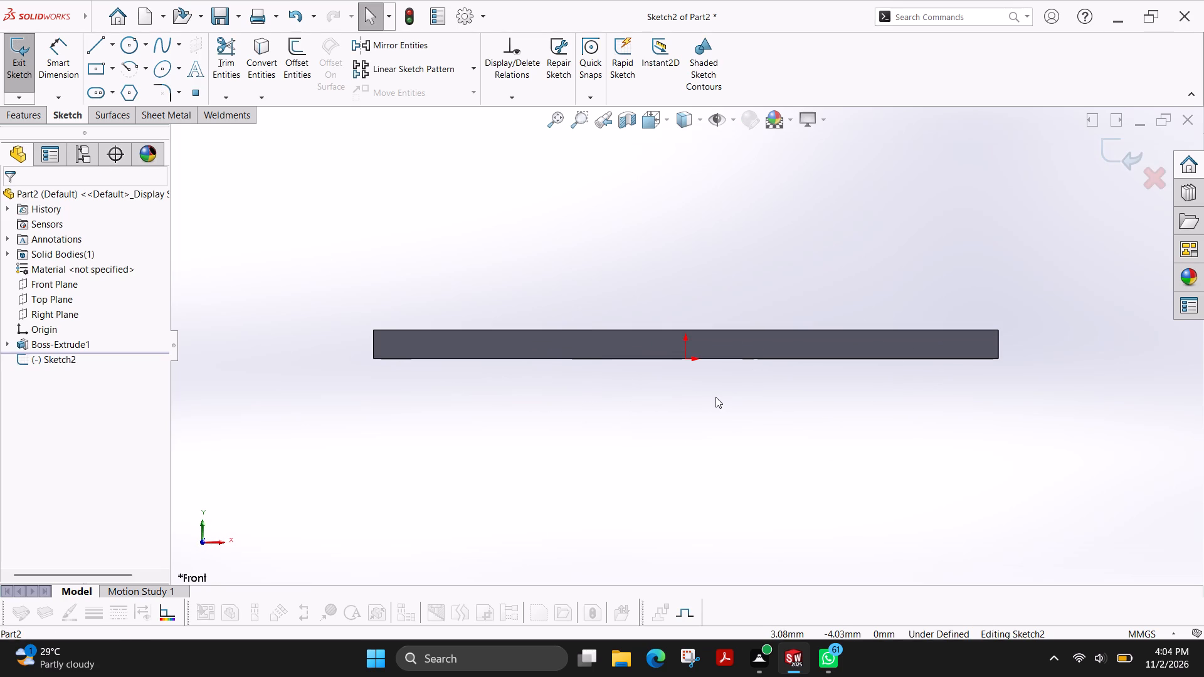
scroll(662, 317, down, 1)
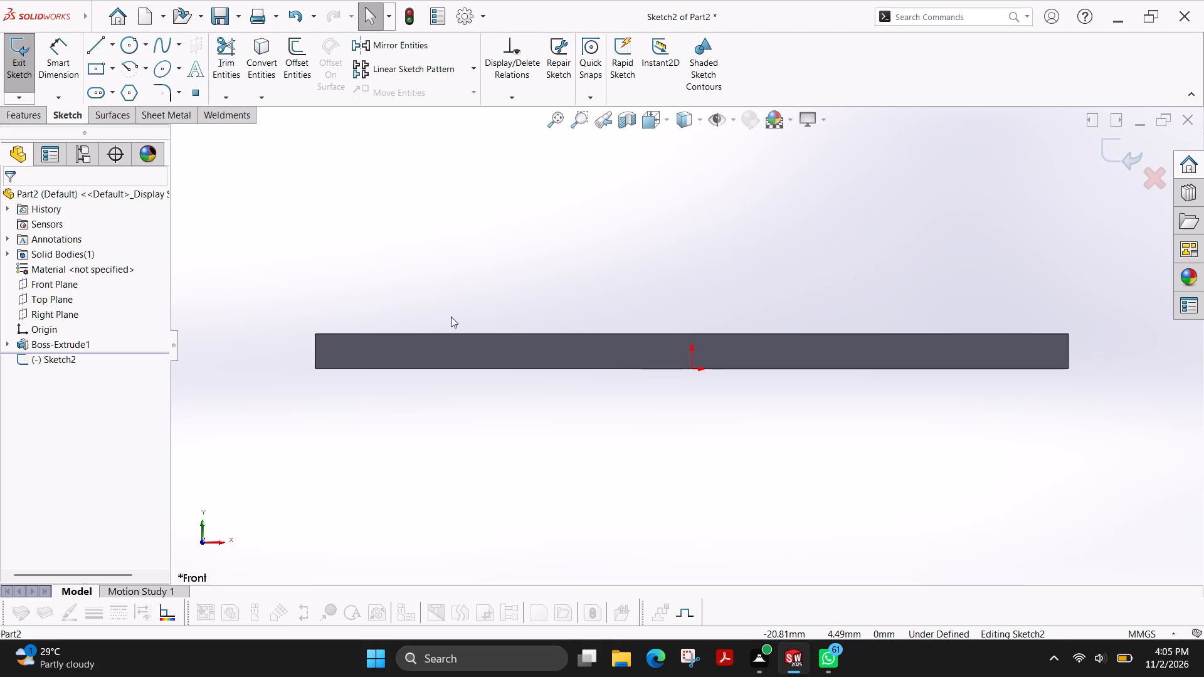
click(97, 50)
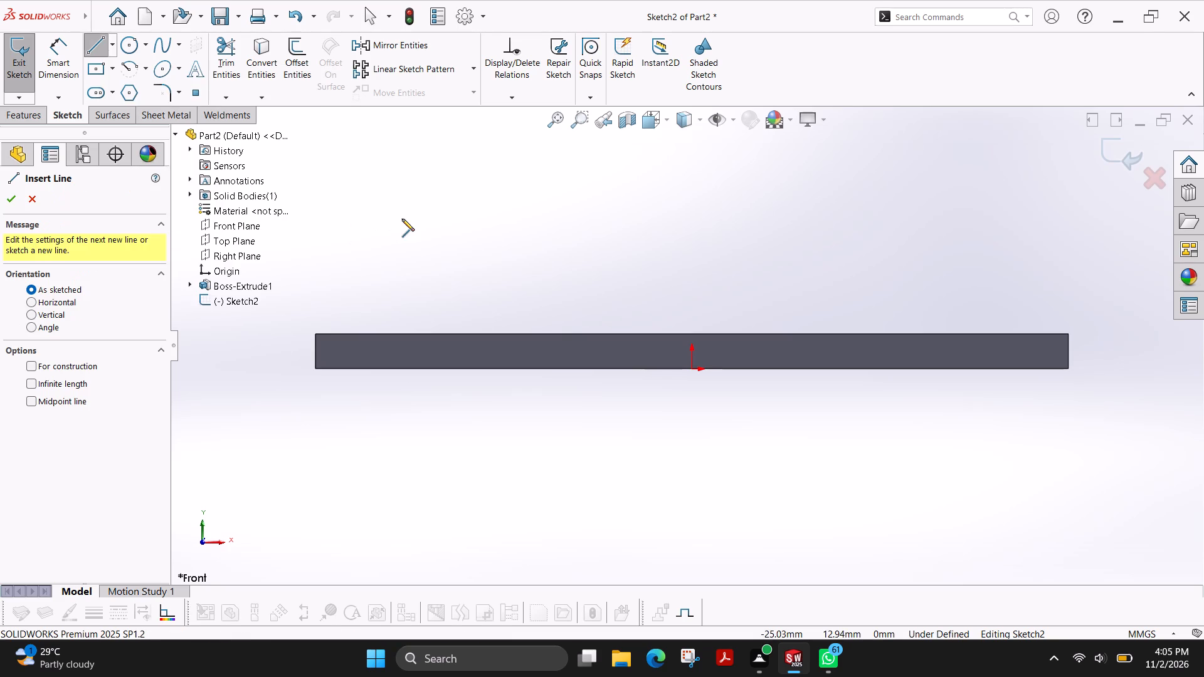
click(53, 367)
click(693, 370)
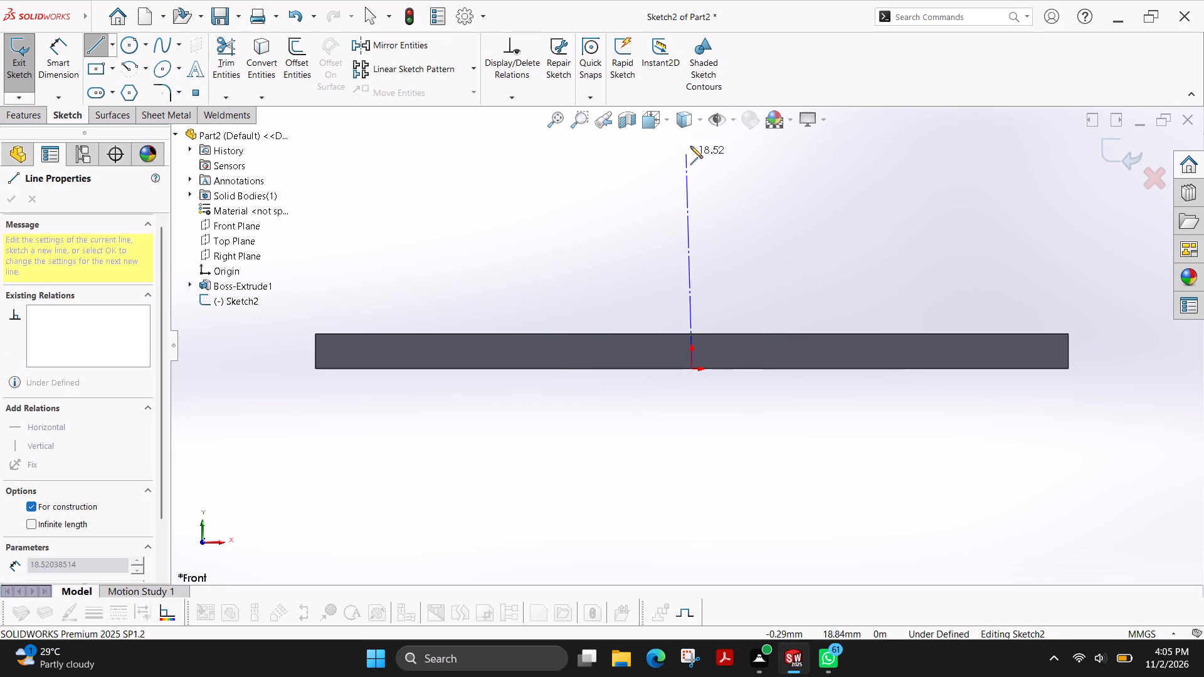
scroll(691, 149, up, 2)
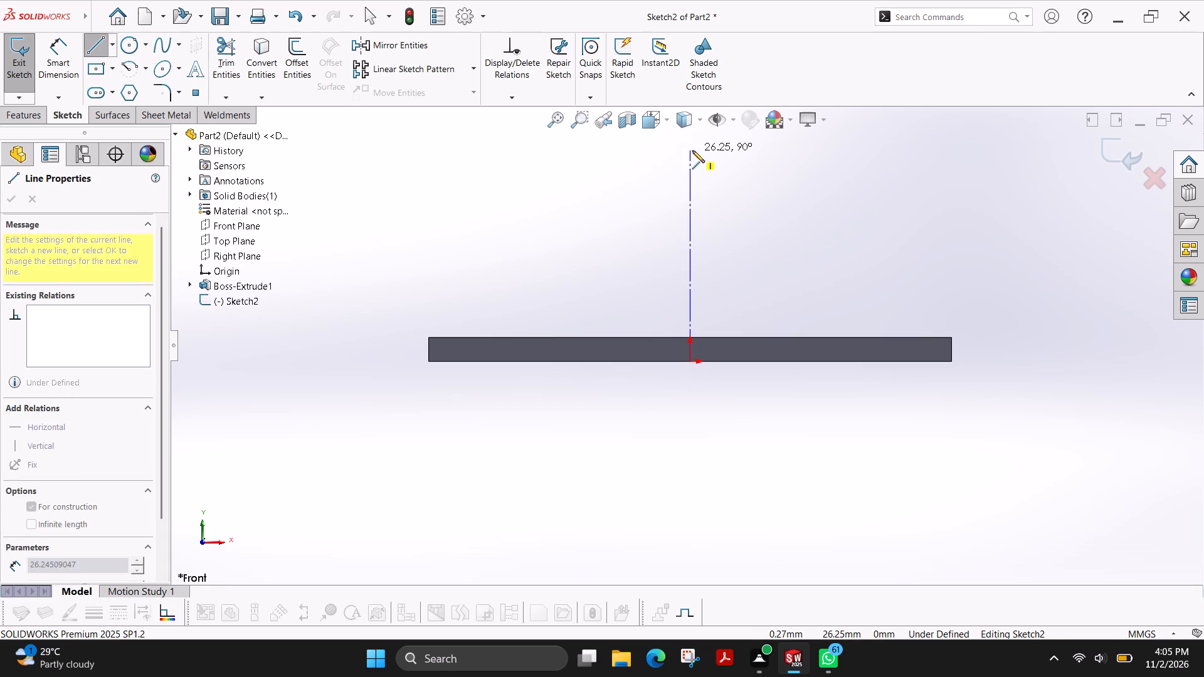
scroll(693, 150, up, 1)
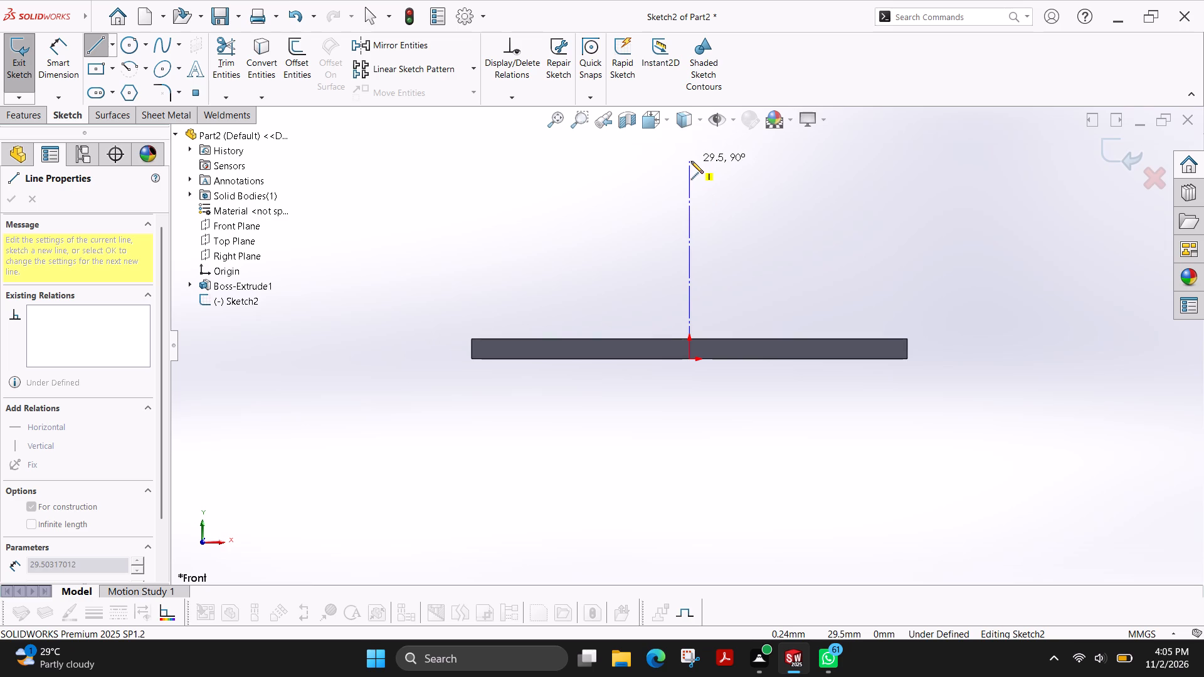
click(691, 161)
key(Escape)
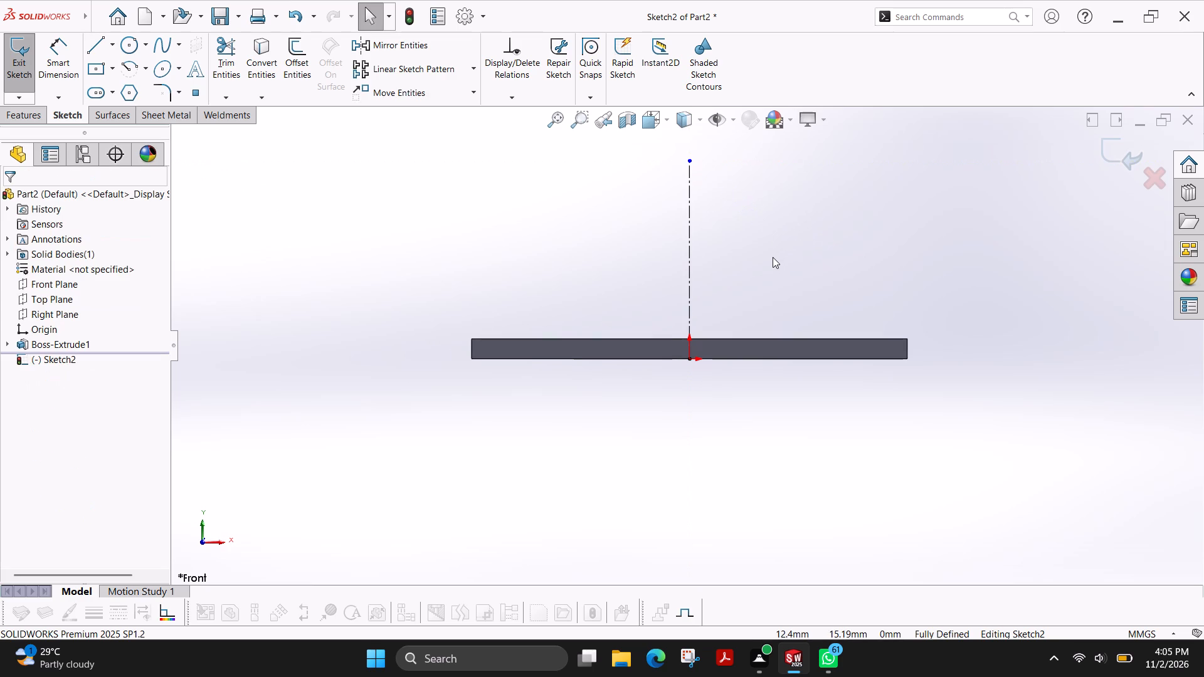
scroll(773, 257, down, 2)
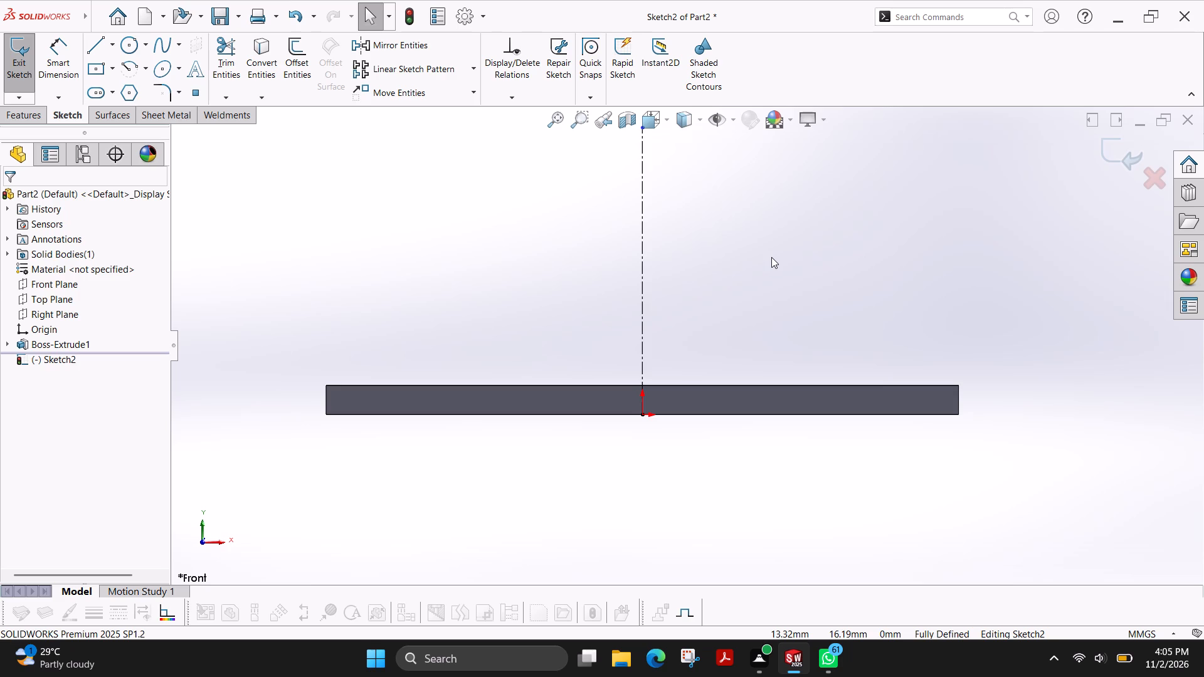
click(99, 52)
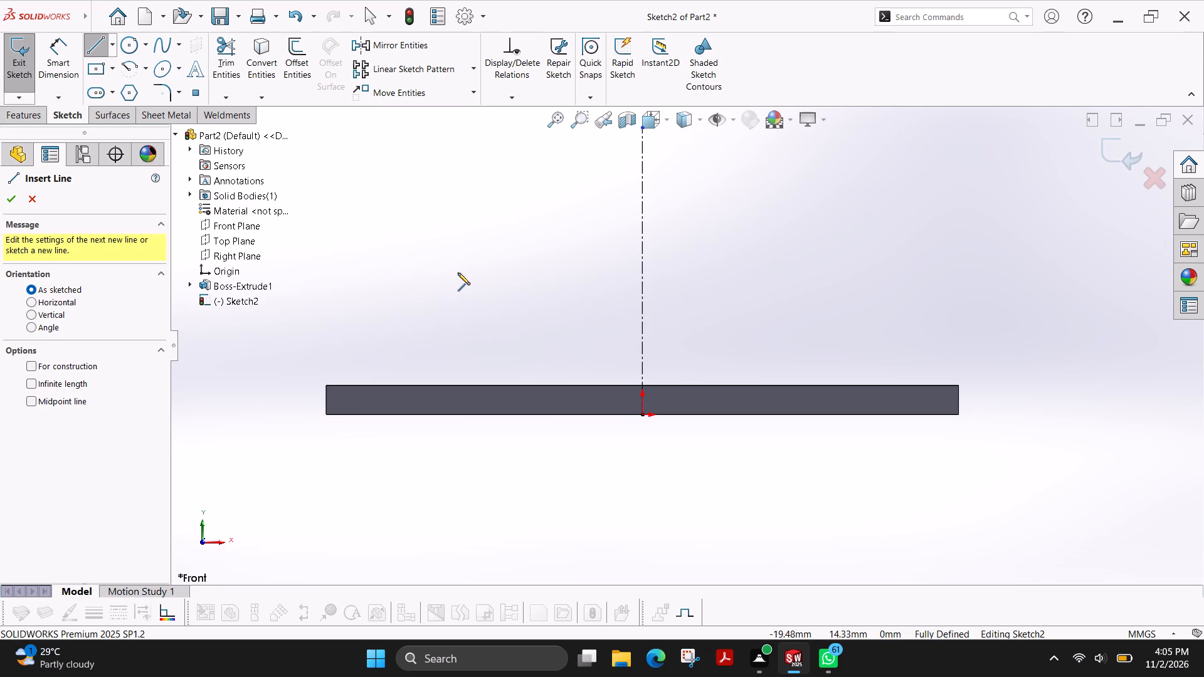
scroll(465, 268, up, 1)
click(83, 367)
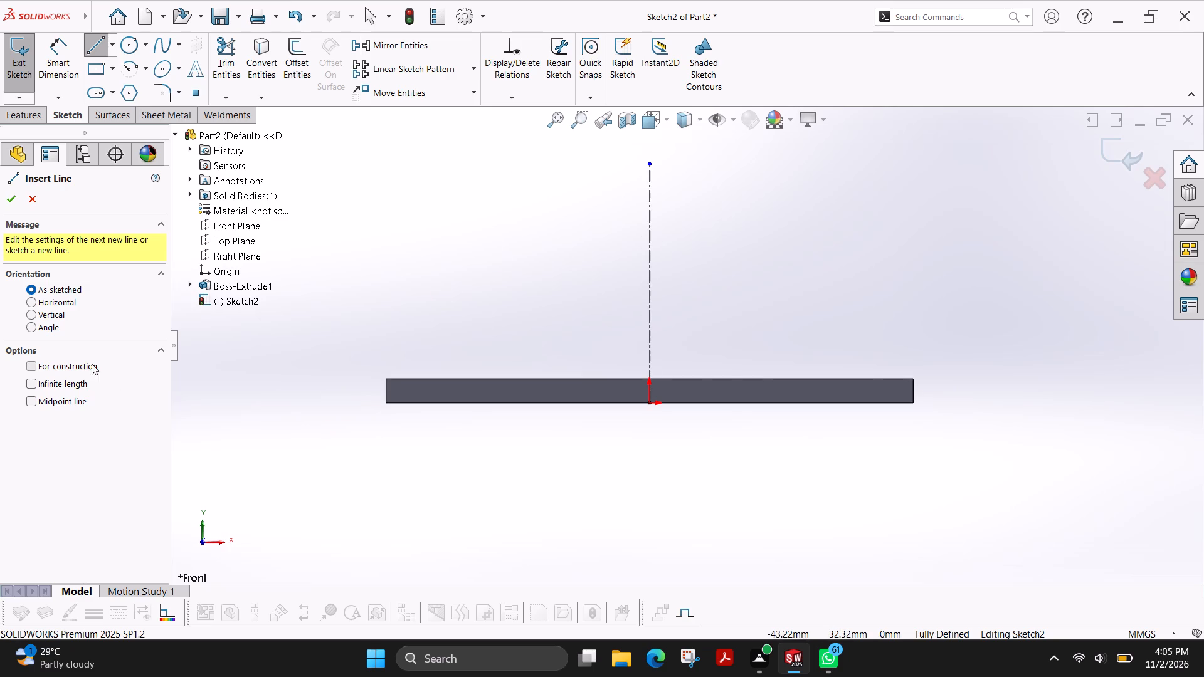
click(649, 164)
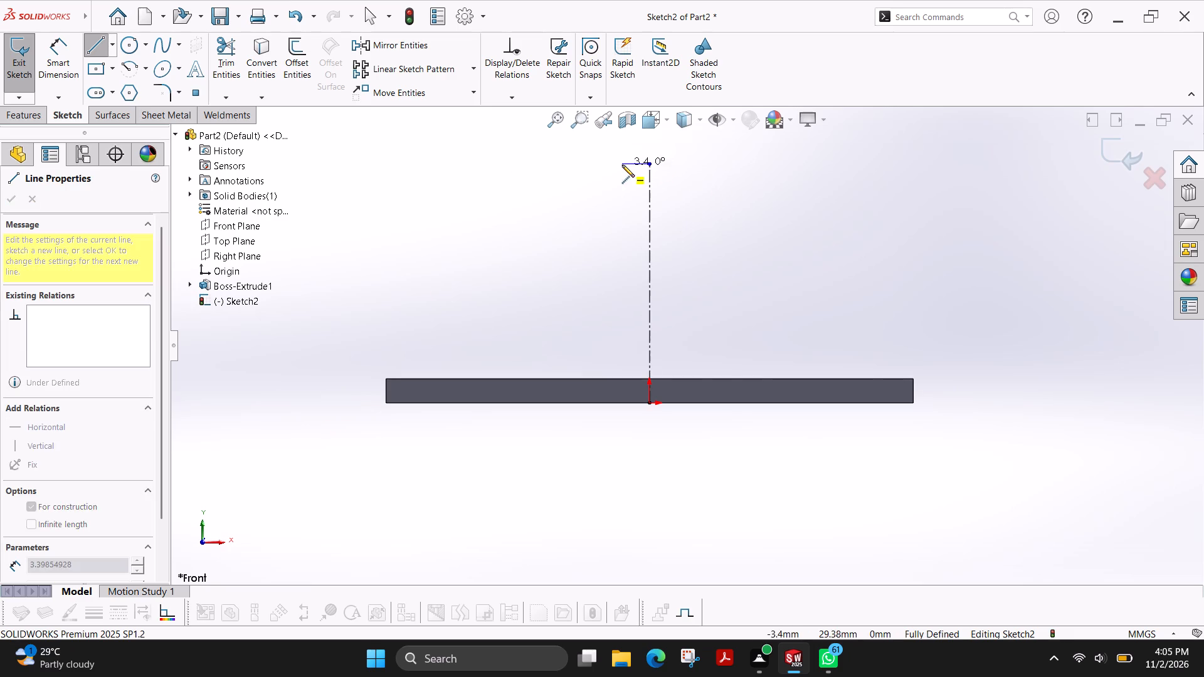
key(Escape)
Sketch a horizontal midpoint construction line about 41 mm long, centered on the top end of the vertical construction line.
click(94, 52)
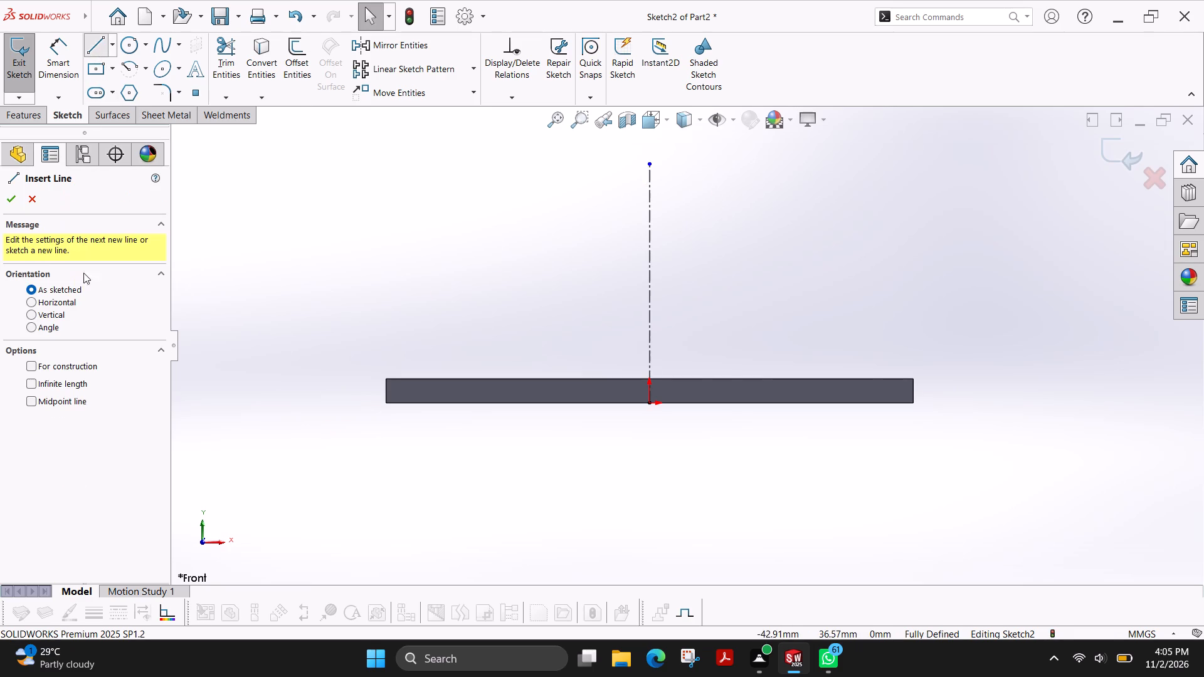
click(61, 404)
click(83, 364)
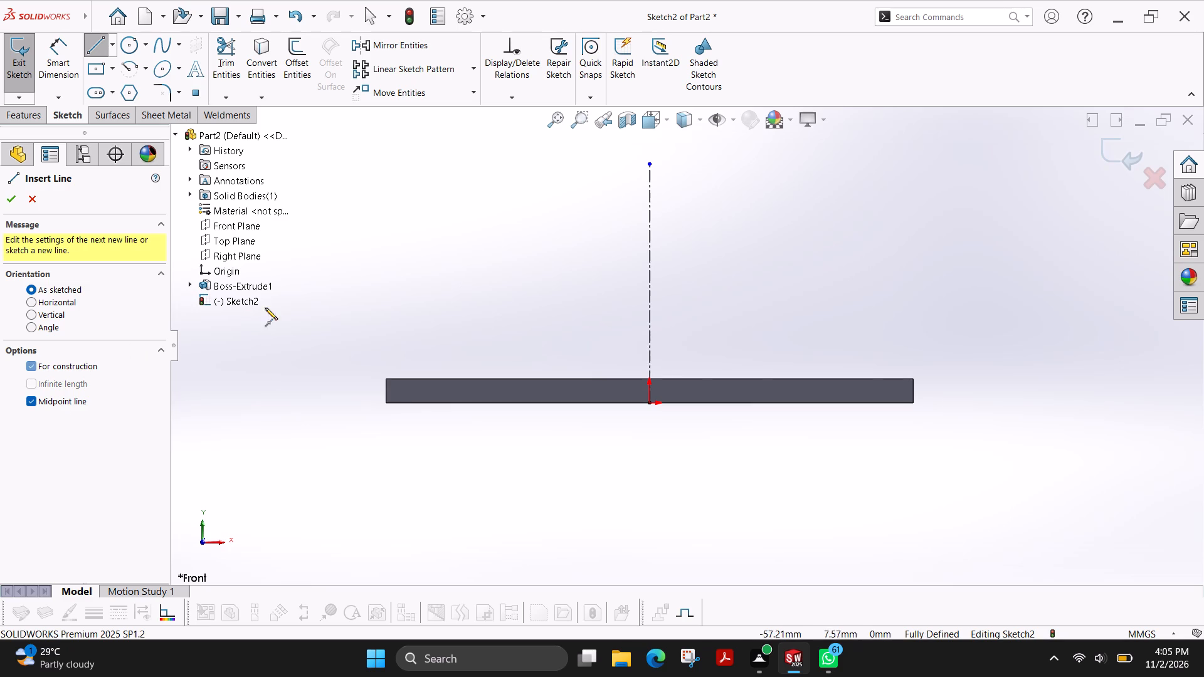
click(650, 162)
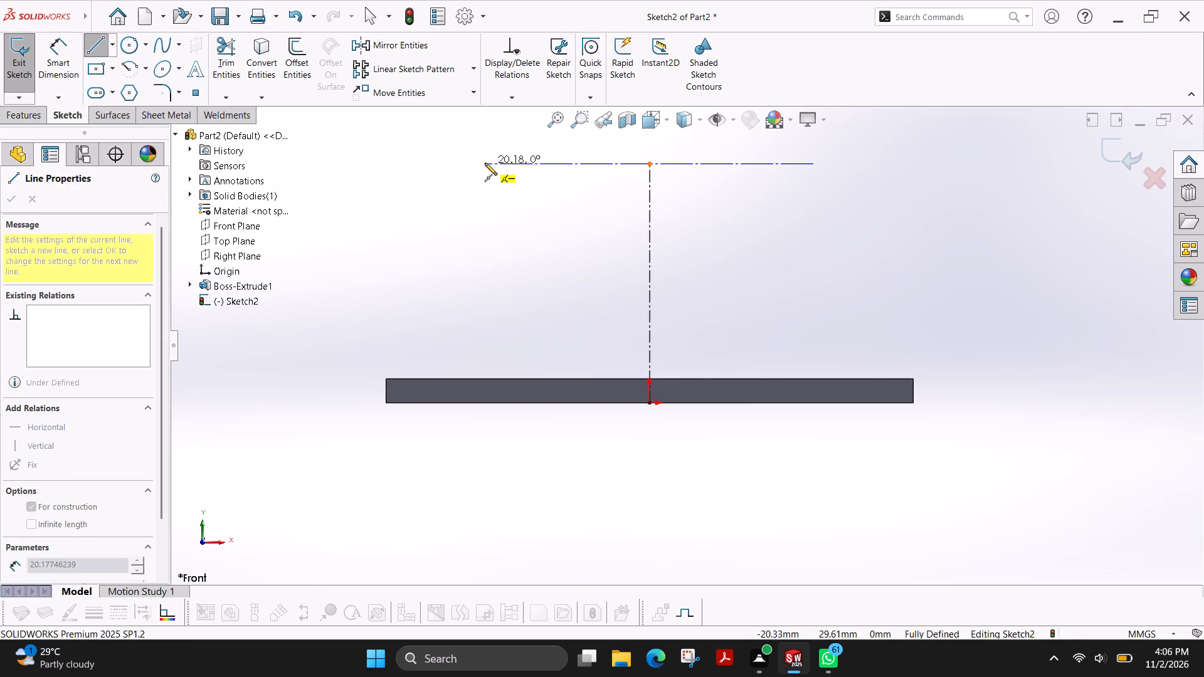
click(485, 163)
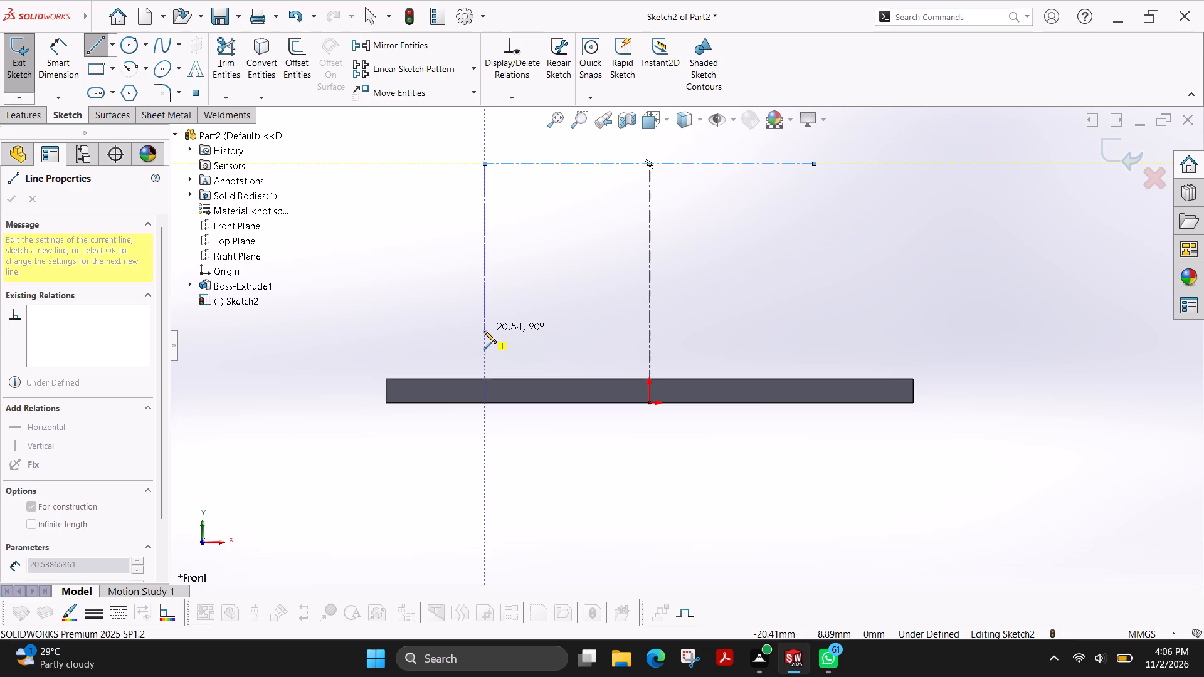
Sketch vertical construction lines from both ends of the horizontal line down past the plate's underside, the left one about 33 mm long.
click(482, 428)
key(Escape)
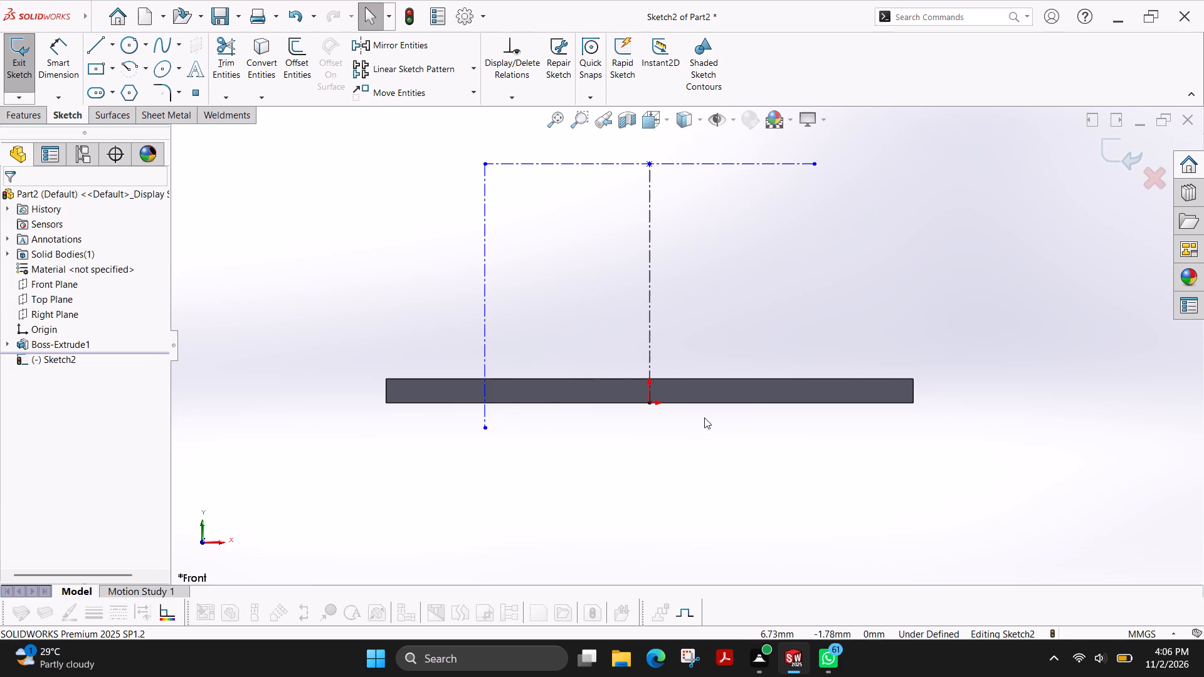
key(l)
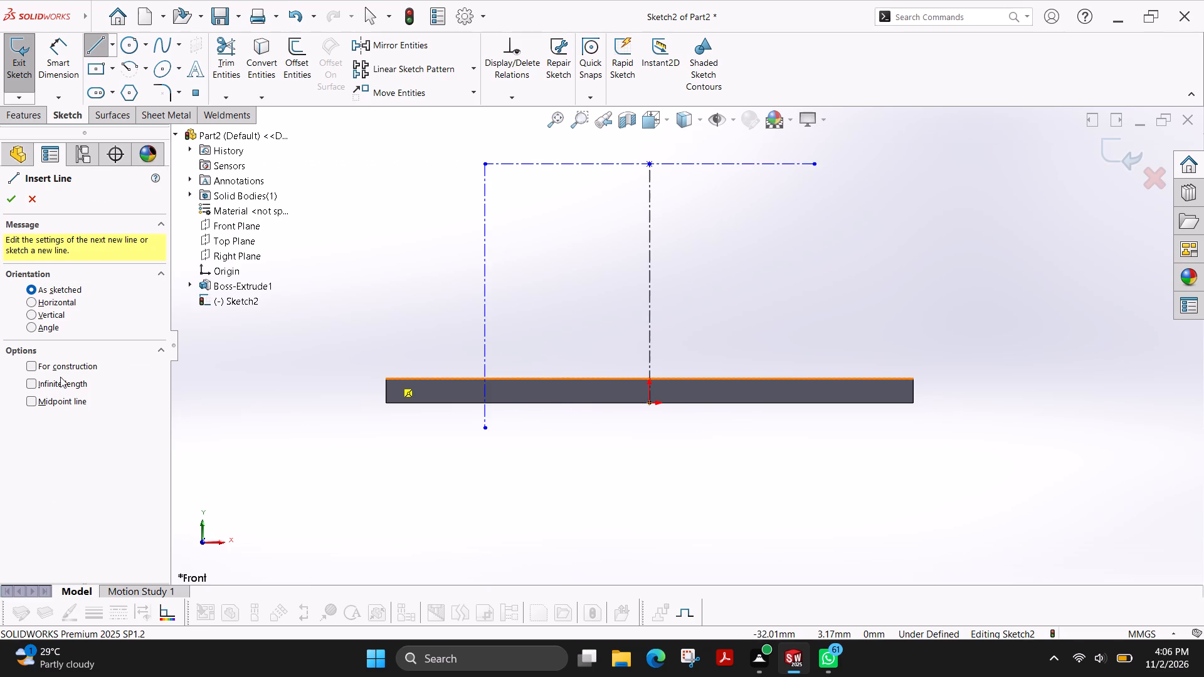
click(68, 364)
click(816, 164)
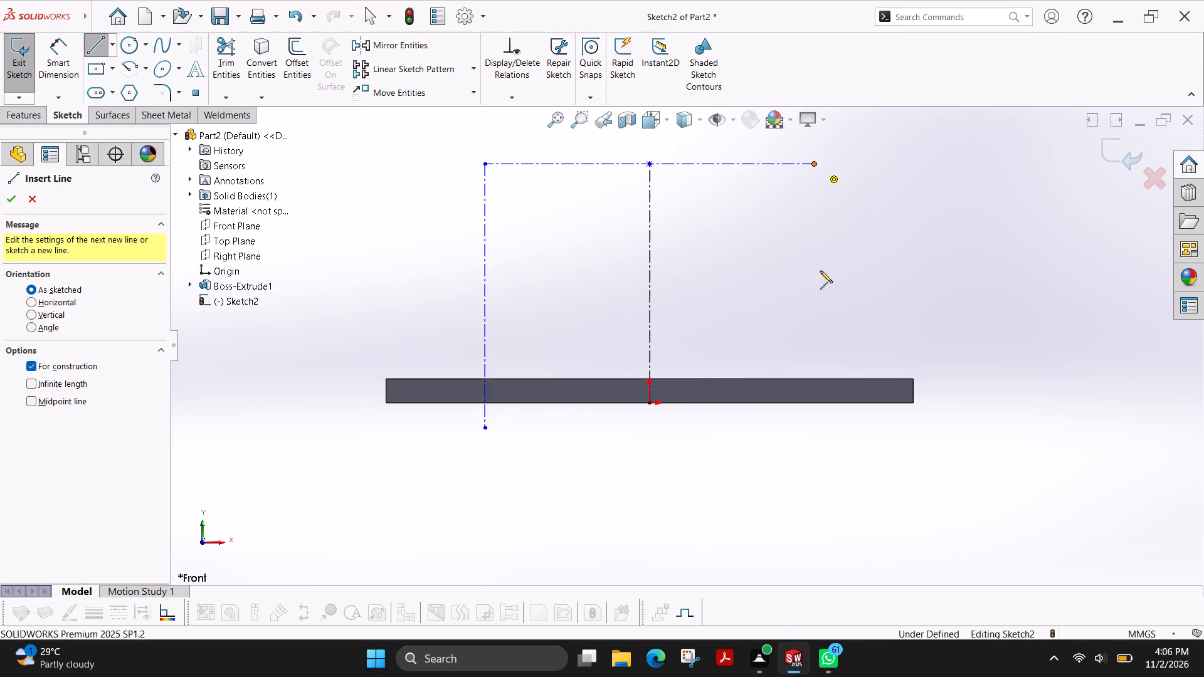
click(813, 444)
key(Escape)
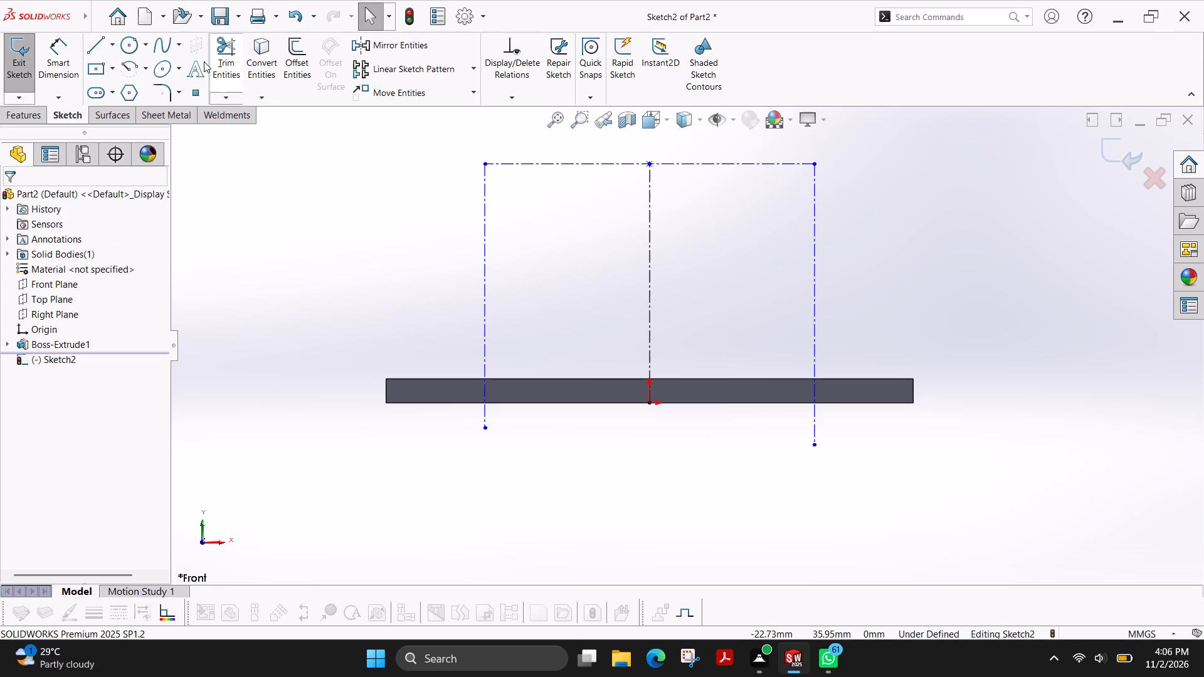
Dimension the horizontal construction line to 45 mm.
click(65, 72)
scroll(583, 147, up, 2)
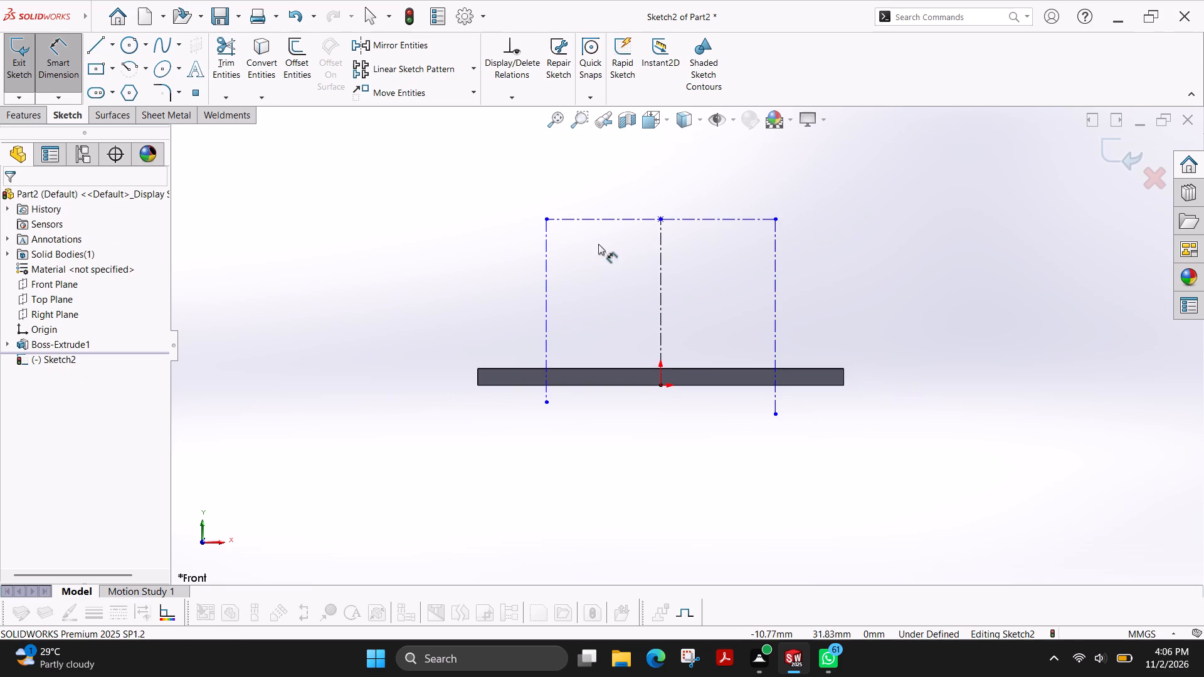
click(603, 220)
click(622, 174)
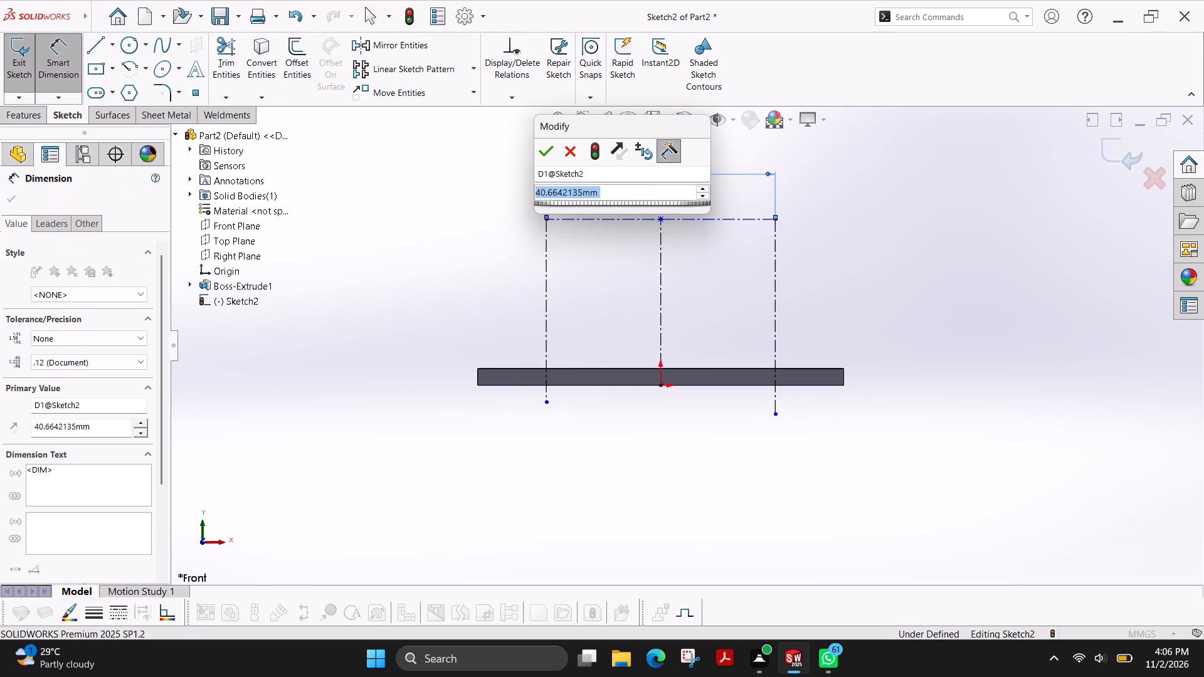
text(45)
key(Return)
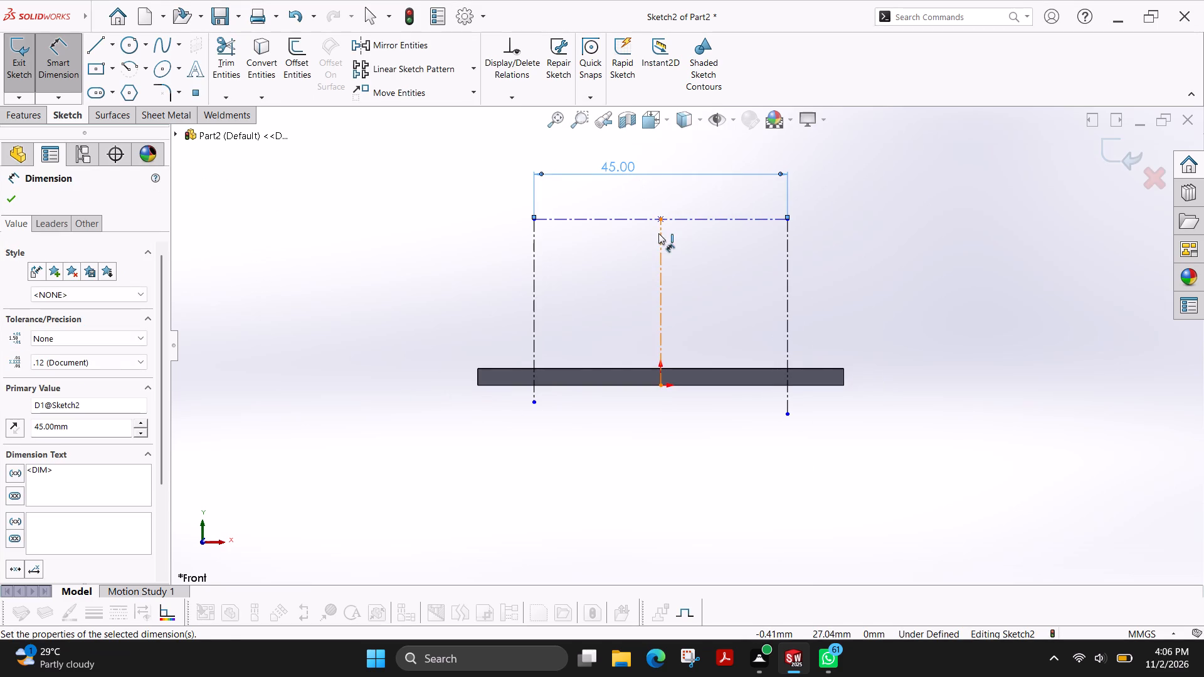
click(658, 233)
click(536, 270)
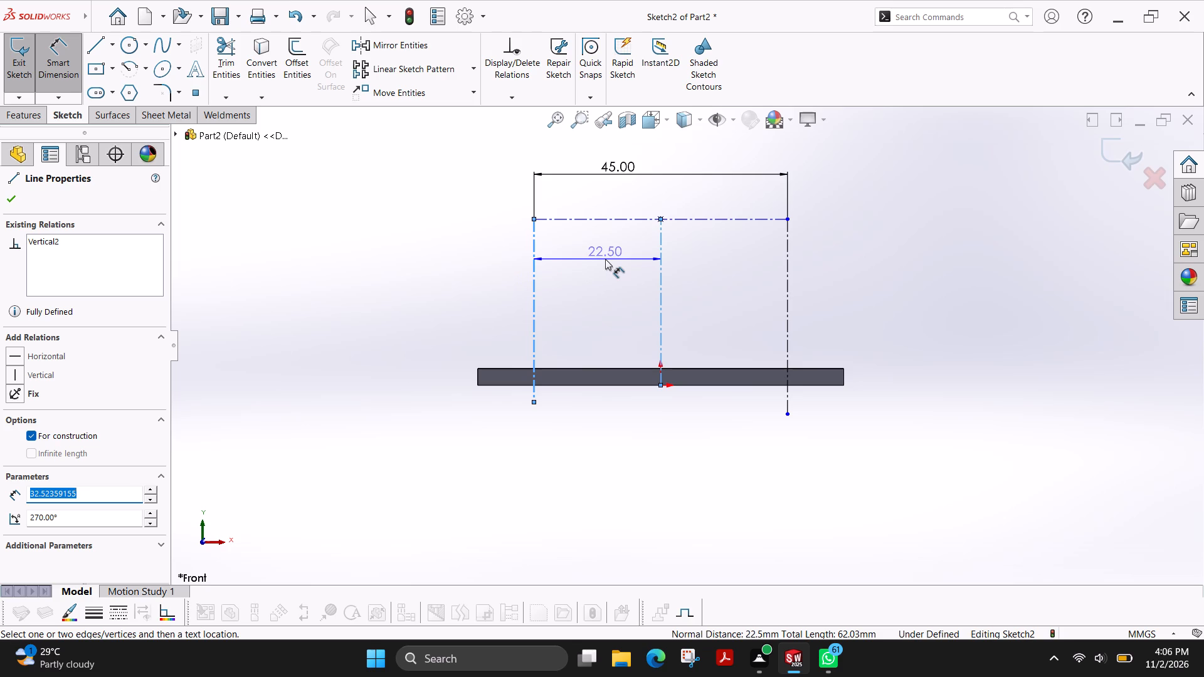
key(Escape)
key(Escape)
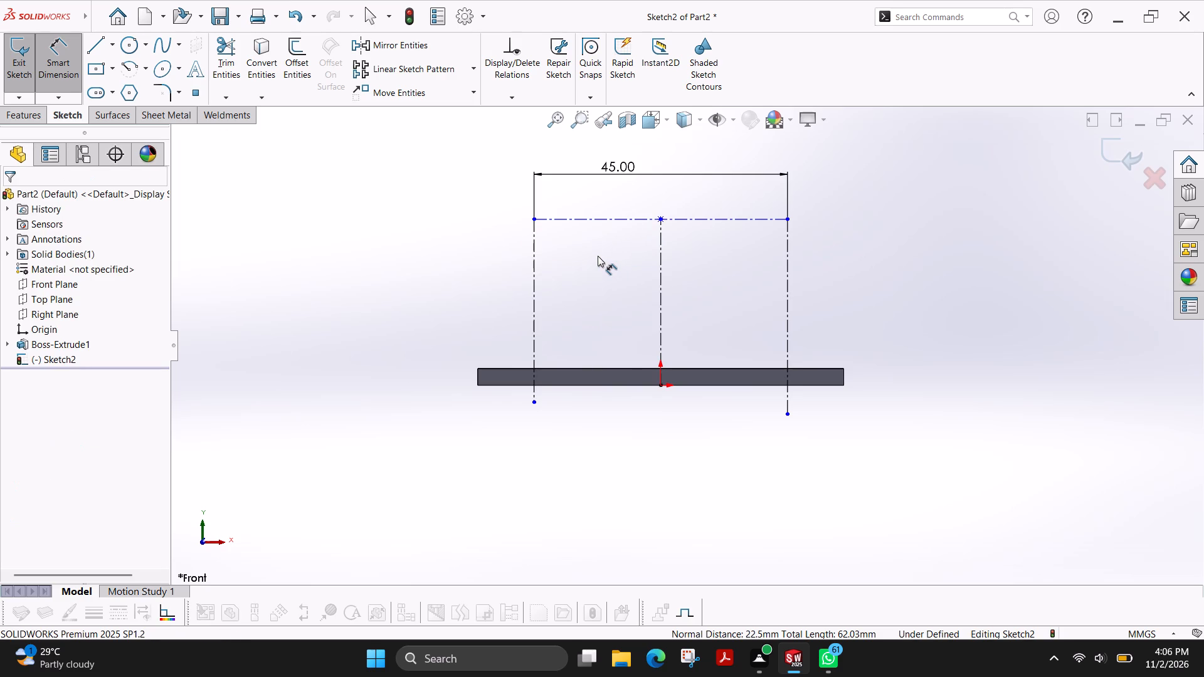
Sketch a solid horizontal midpoint line about 9 mm long, centered on the vertical centerline about 10 mm above the origin.
scroll(598, 318, down, 4)
scroll(598, 319, up, 1)
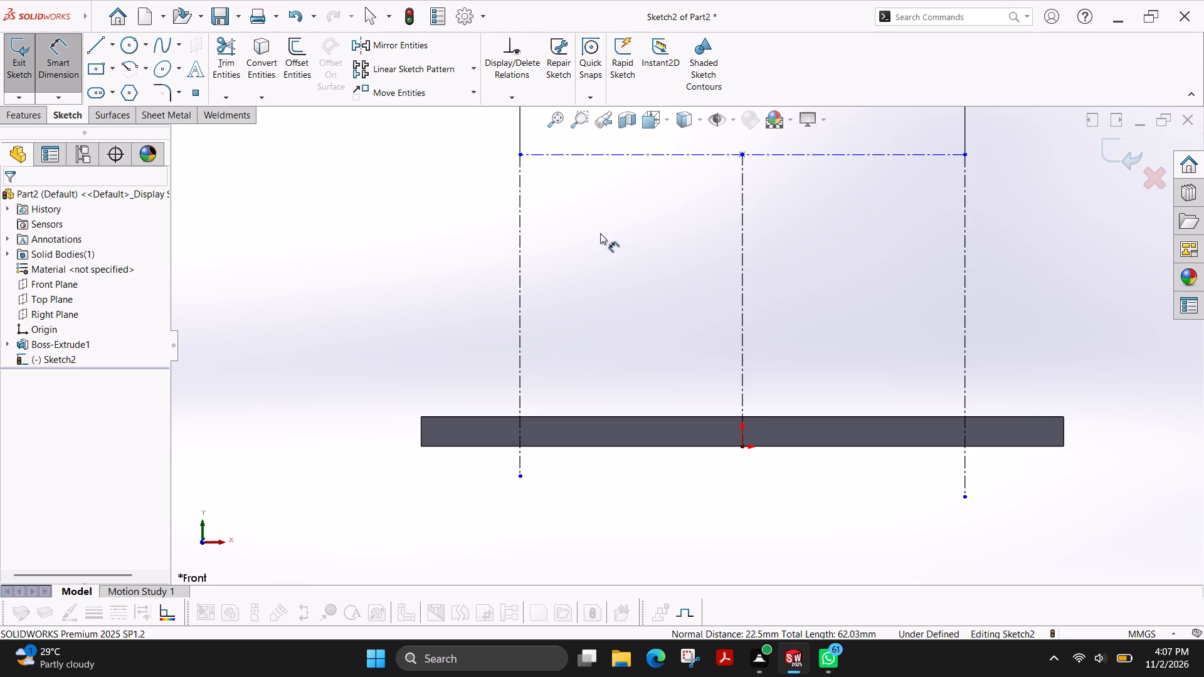
click(103, 48)
click(54, 399)
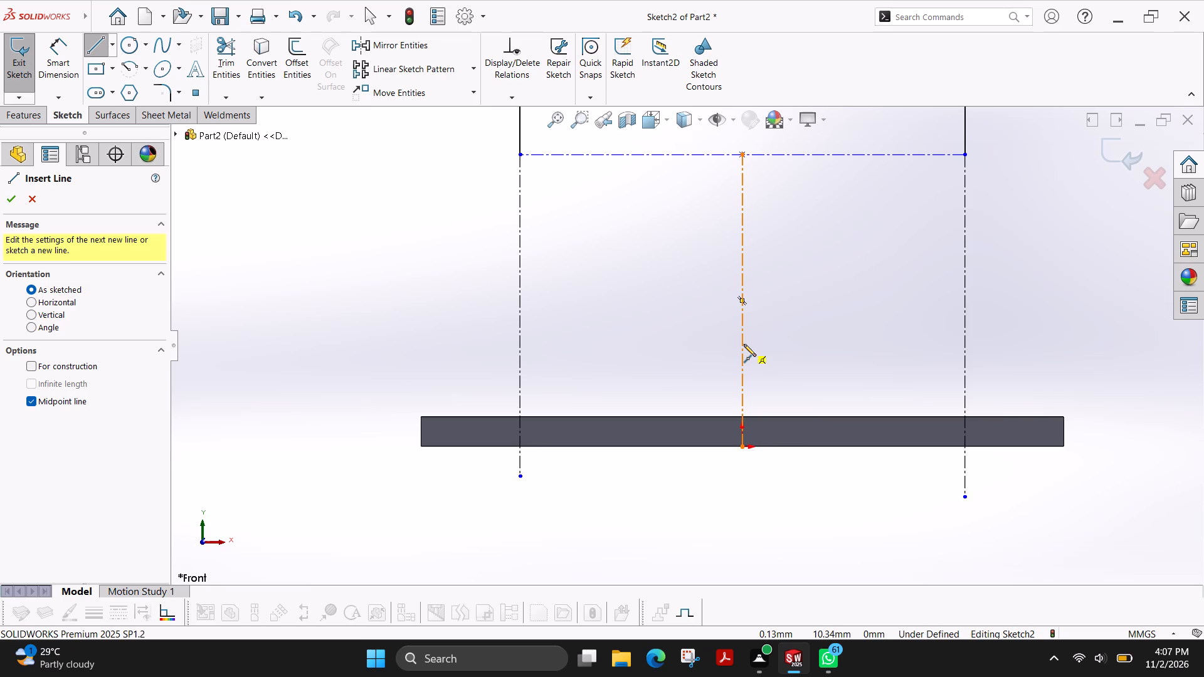
click(744, 344)
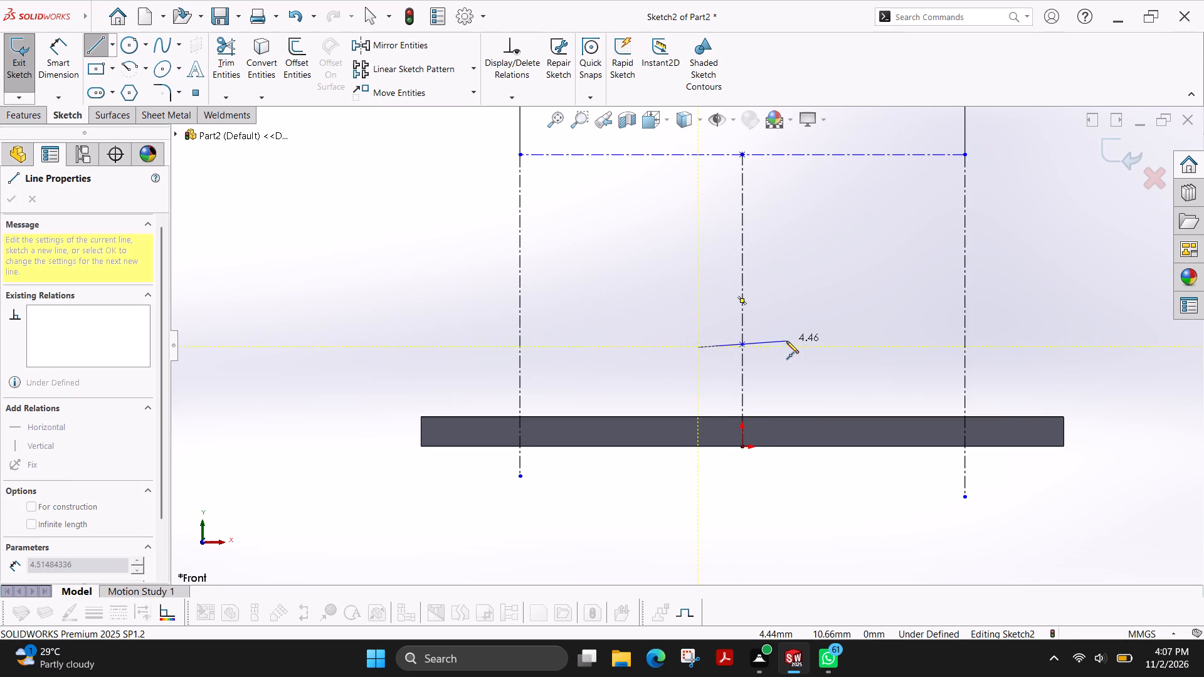
click(788, 344)
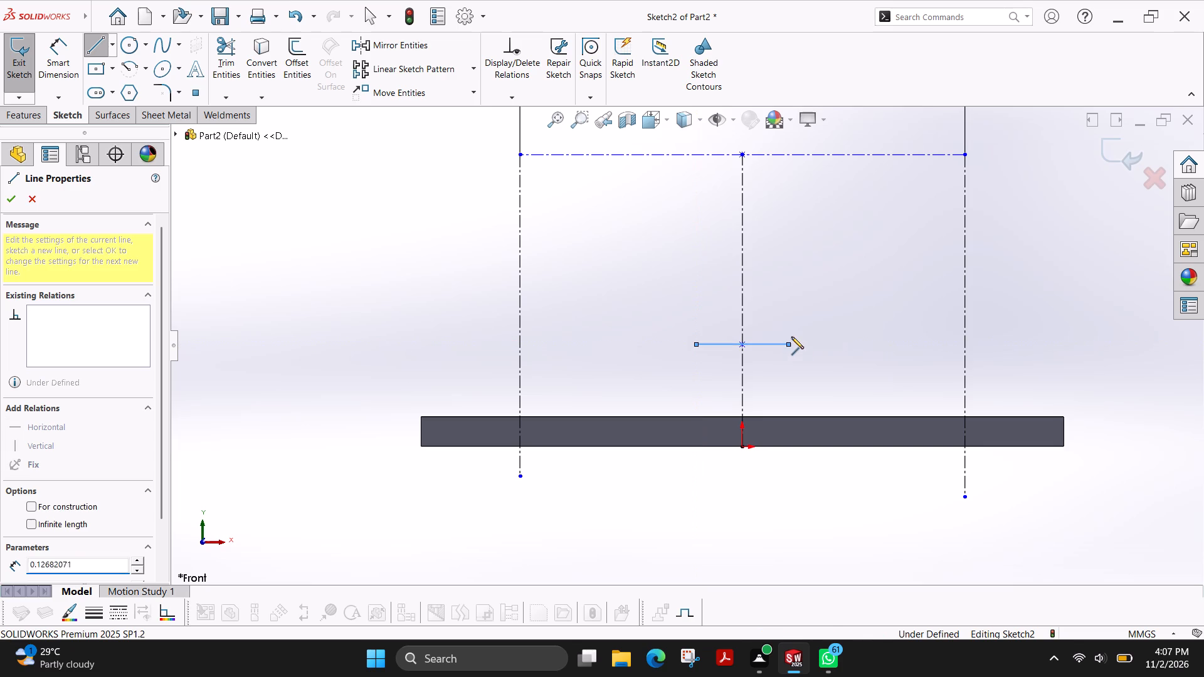
key(Escape)
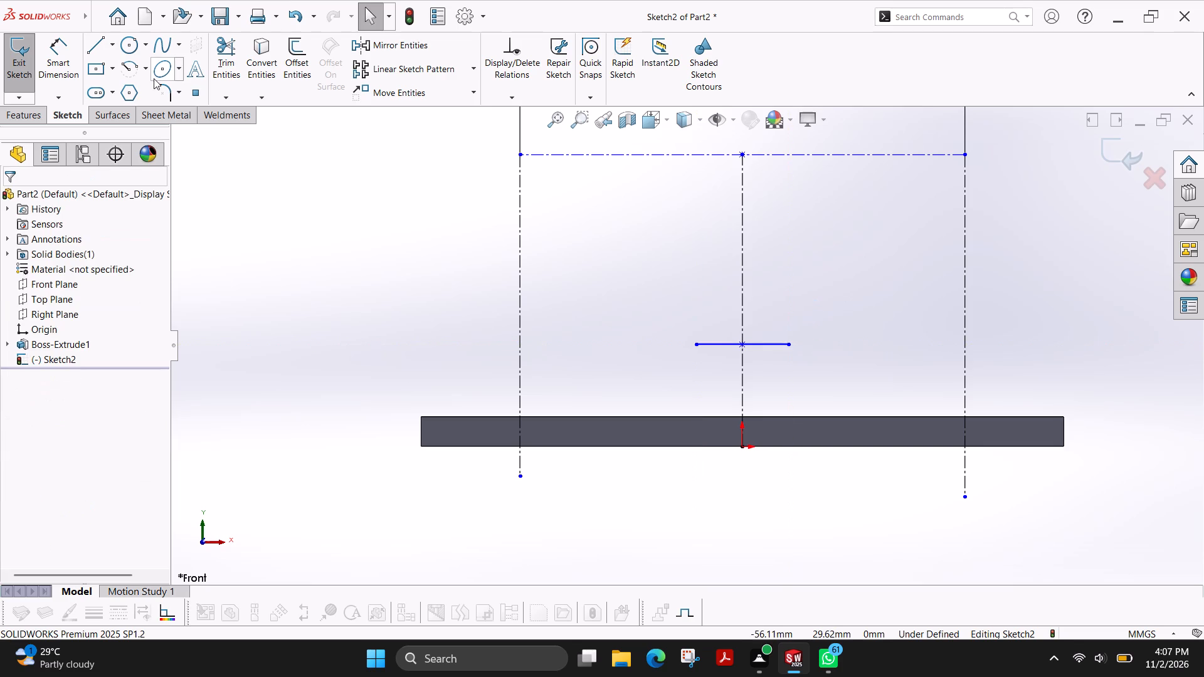
Dimension the short solid horizontal line above the plate to 14 mm.
click(67, 61)
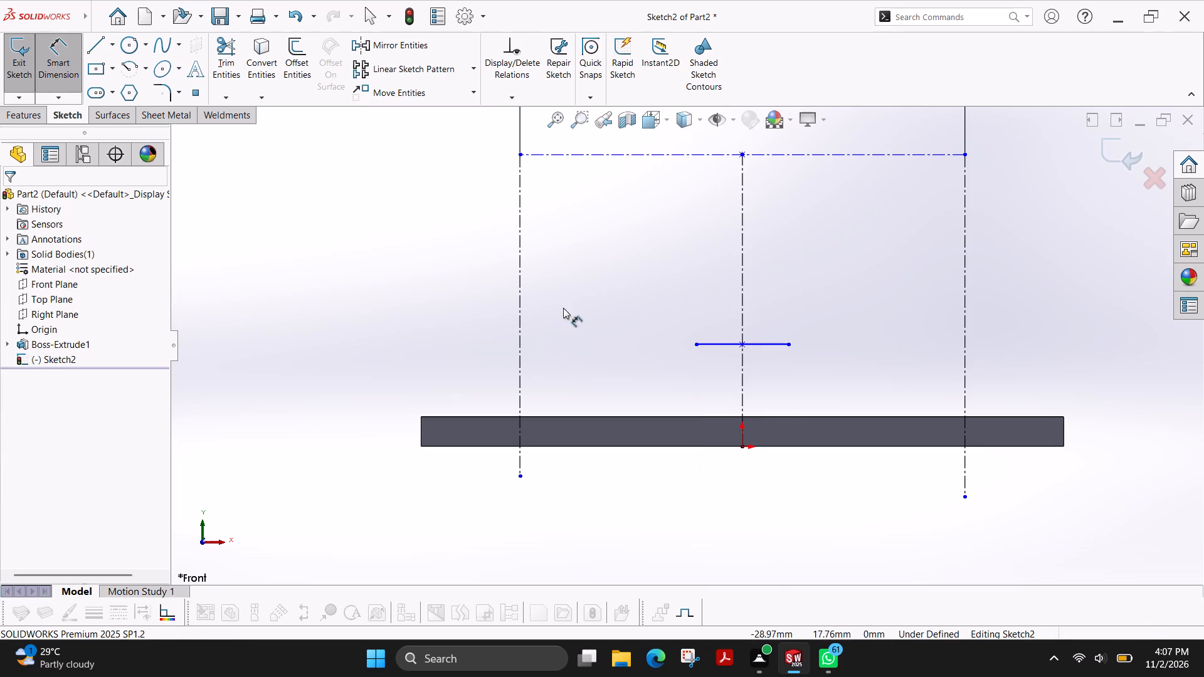
click(767, 344)
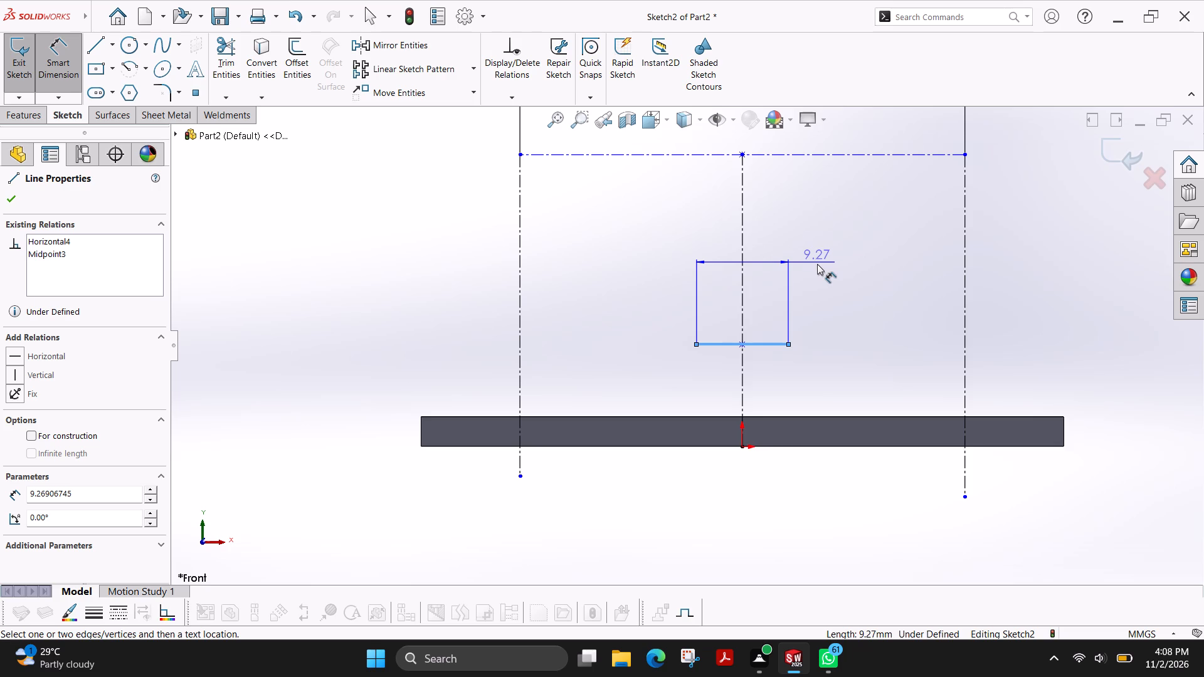
text(14)
key(Return)
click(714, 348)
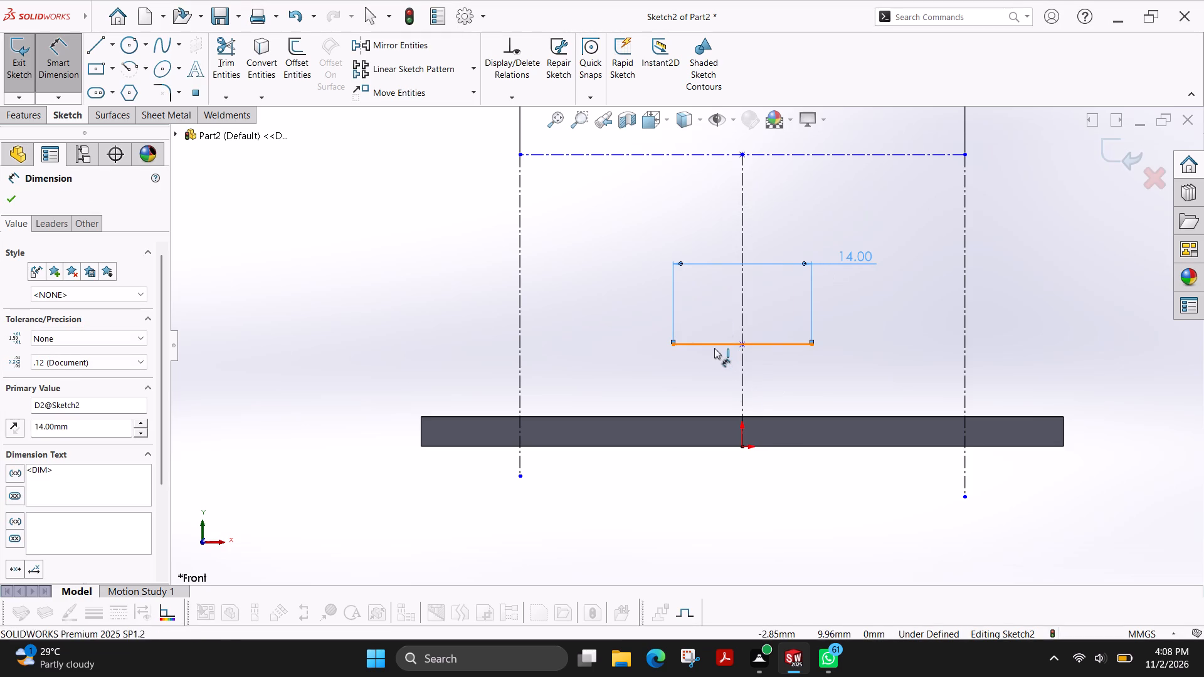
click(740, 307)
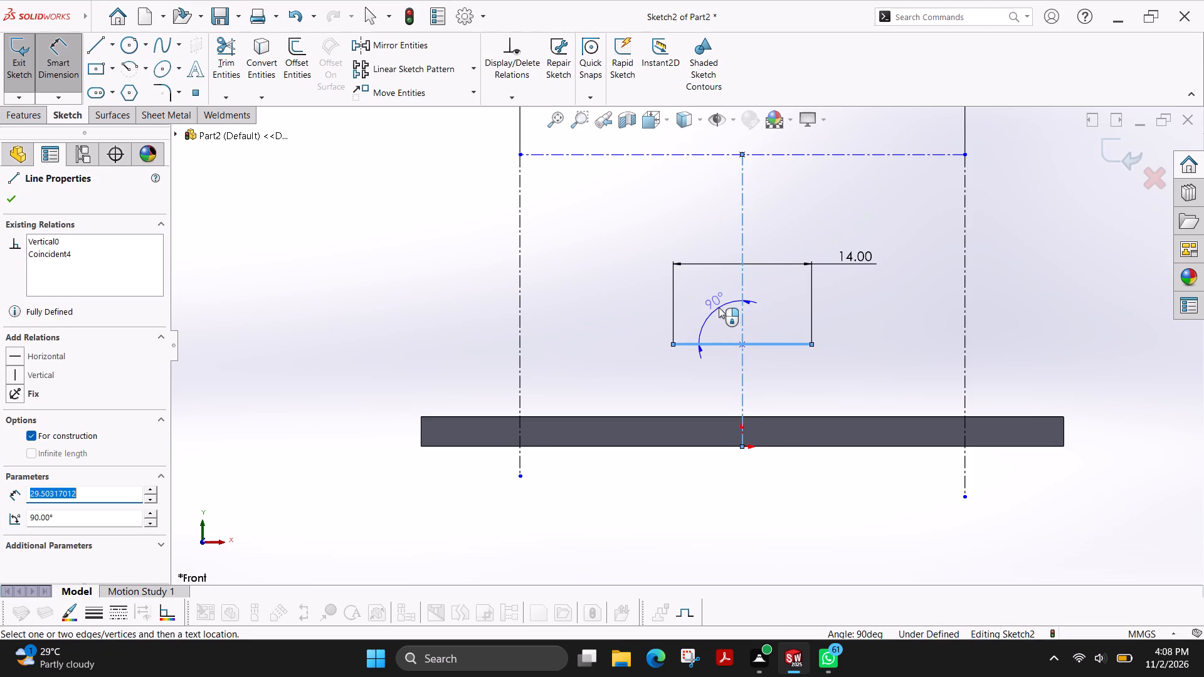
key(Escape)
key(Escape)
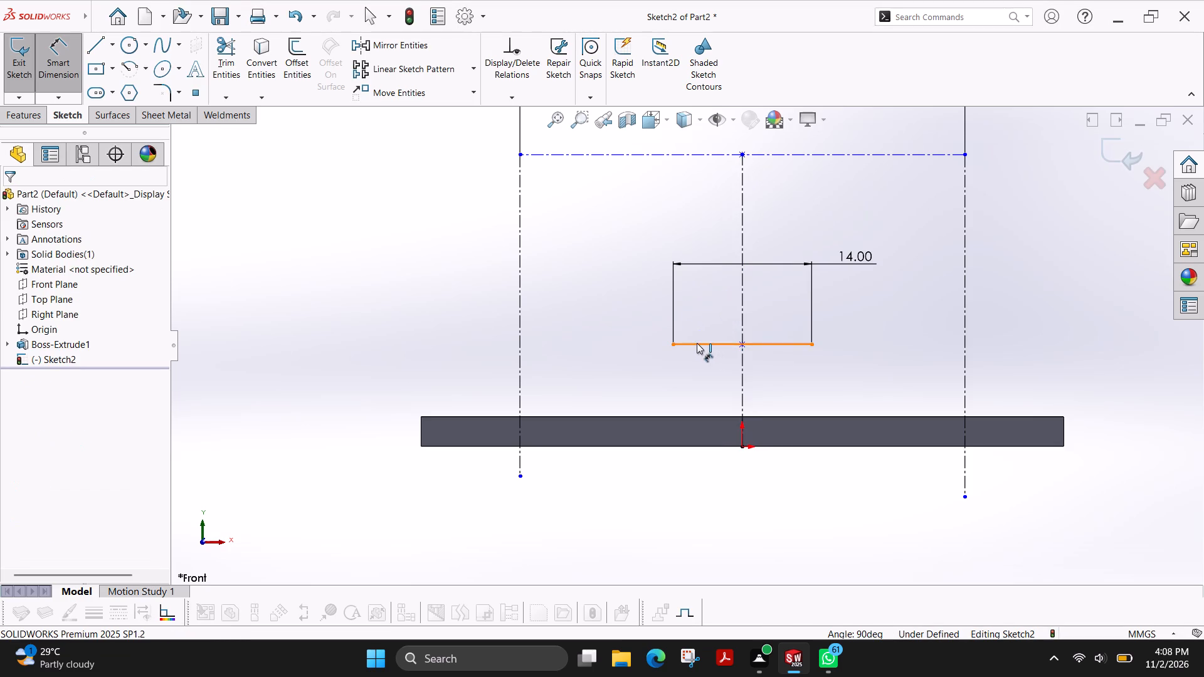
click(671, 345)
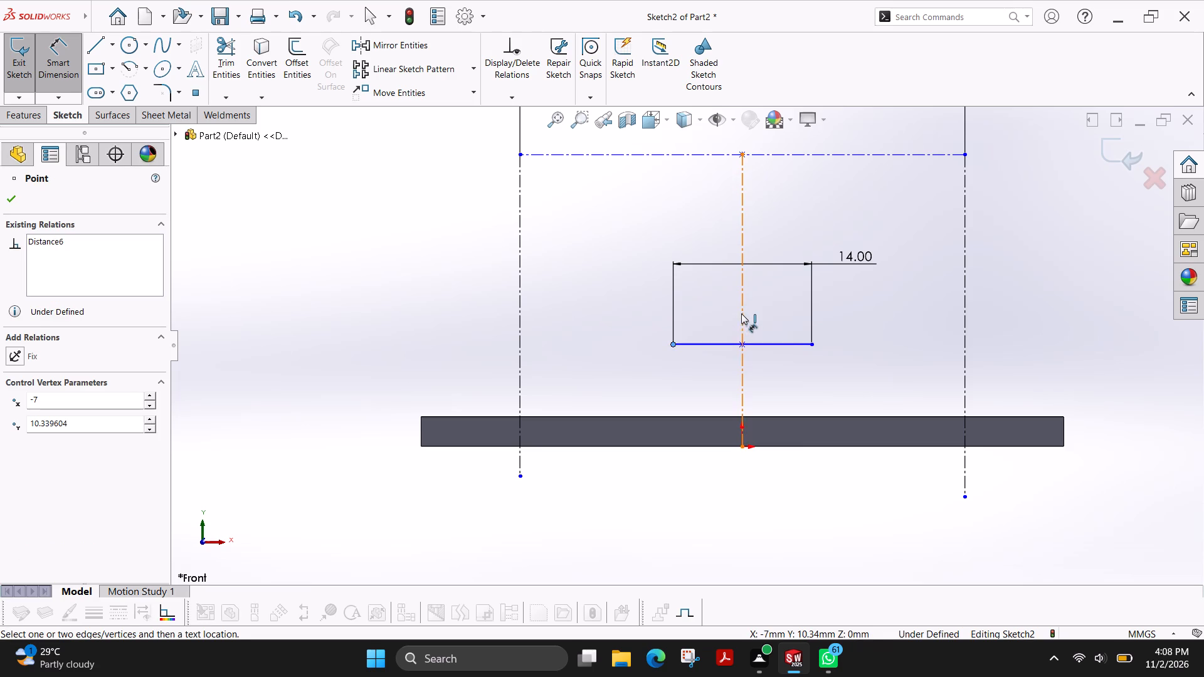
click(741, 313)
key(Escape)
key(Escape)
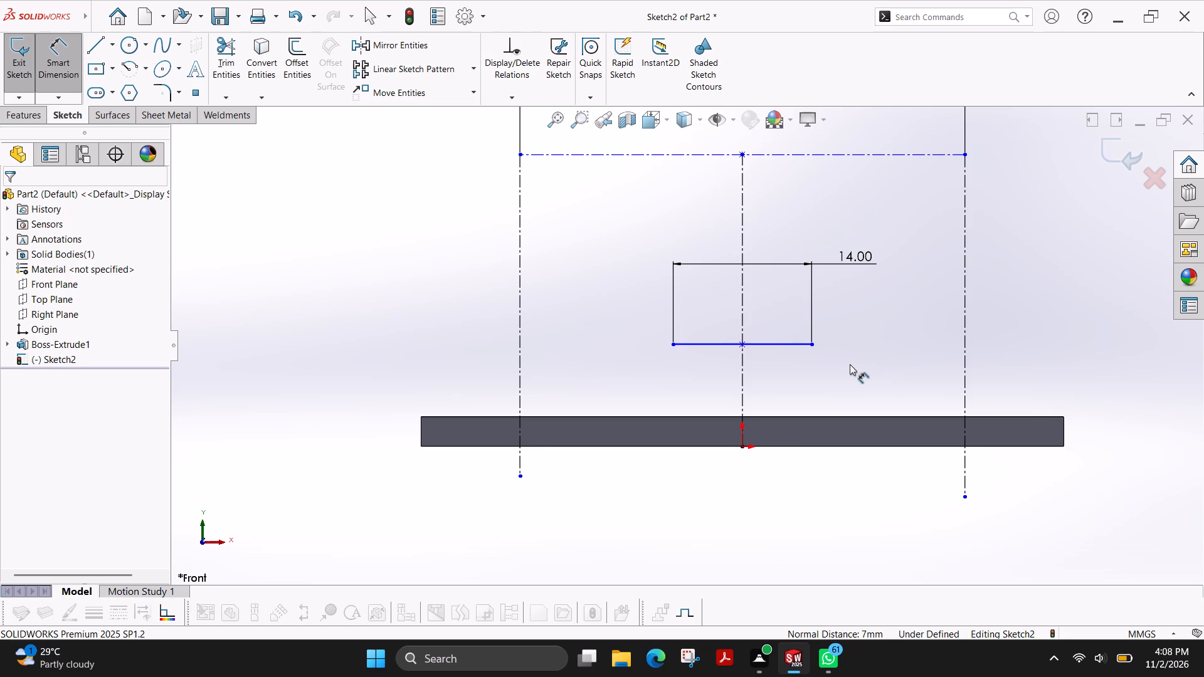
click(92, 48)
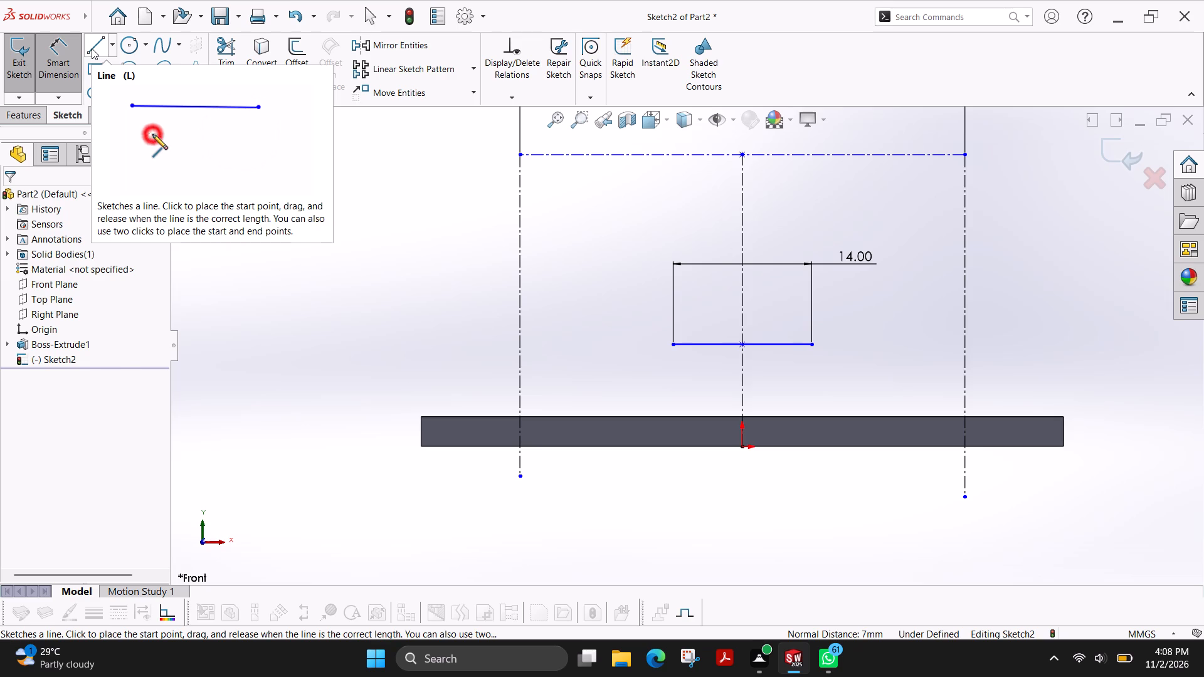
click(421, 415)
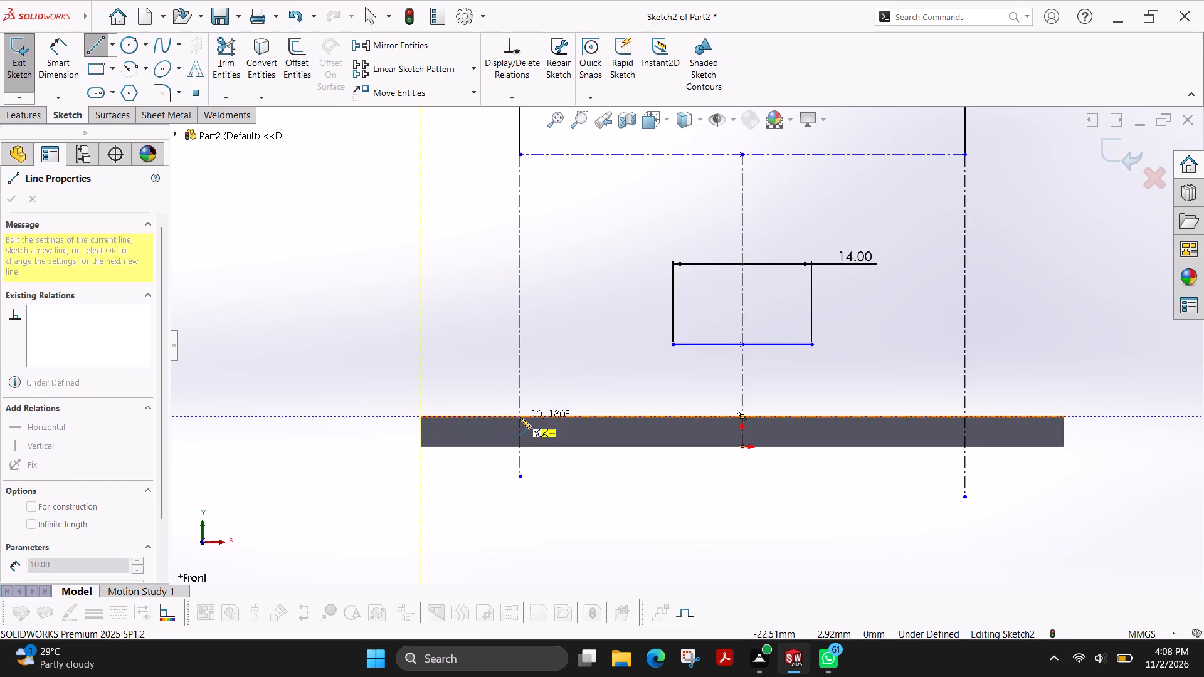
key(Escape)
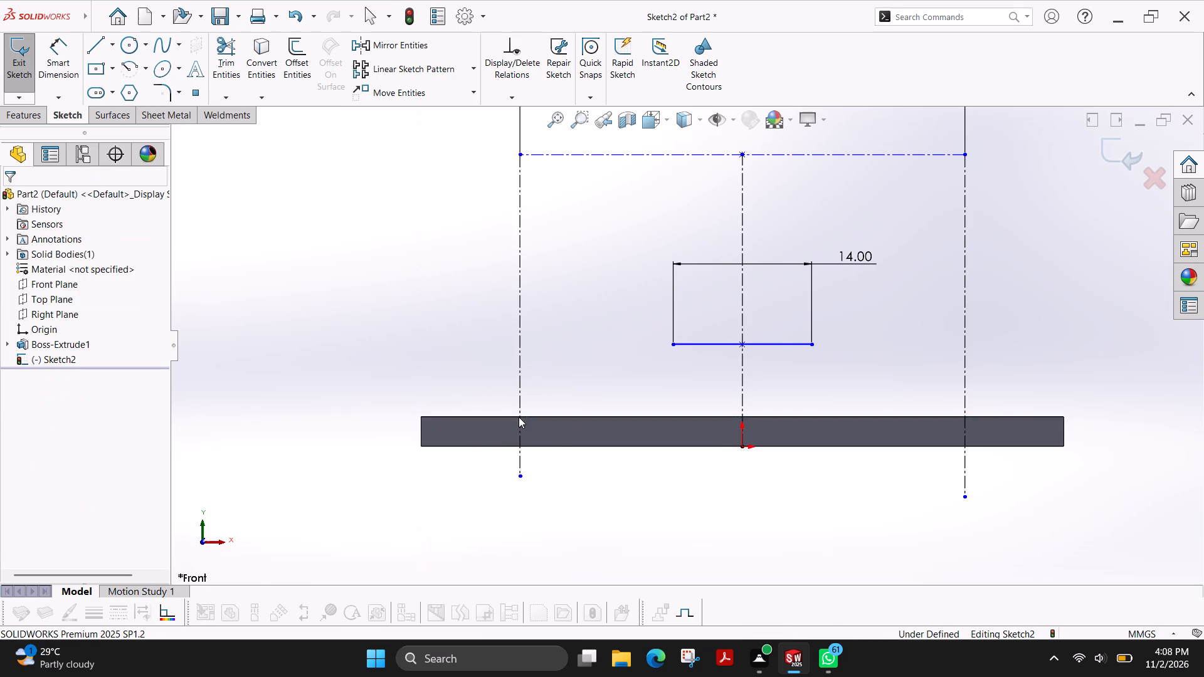
Sketch a solid line about 61 mm long along the plate's top edge, starting at its upper left corner.
click(97, 53)
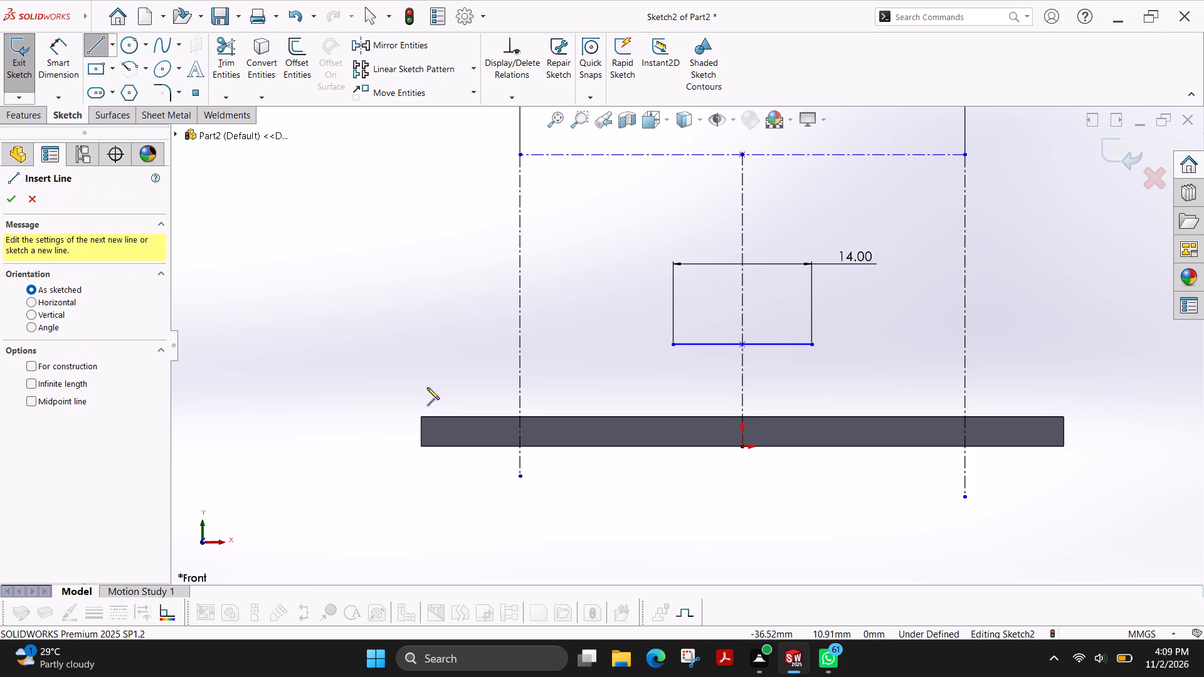
click(419, 417)
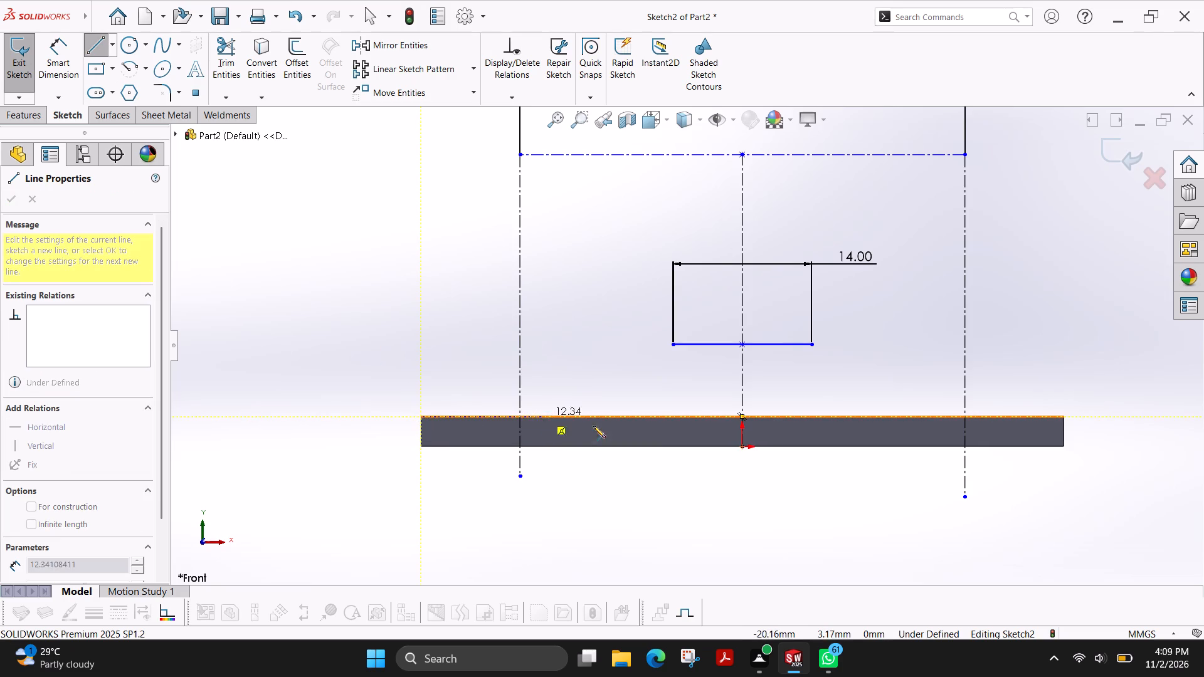
click(1024, 416)
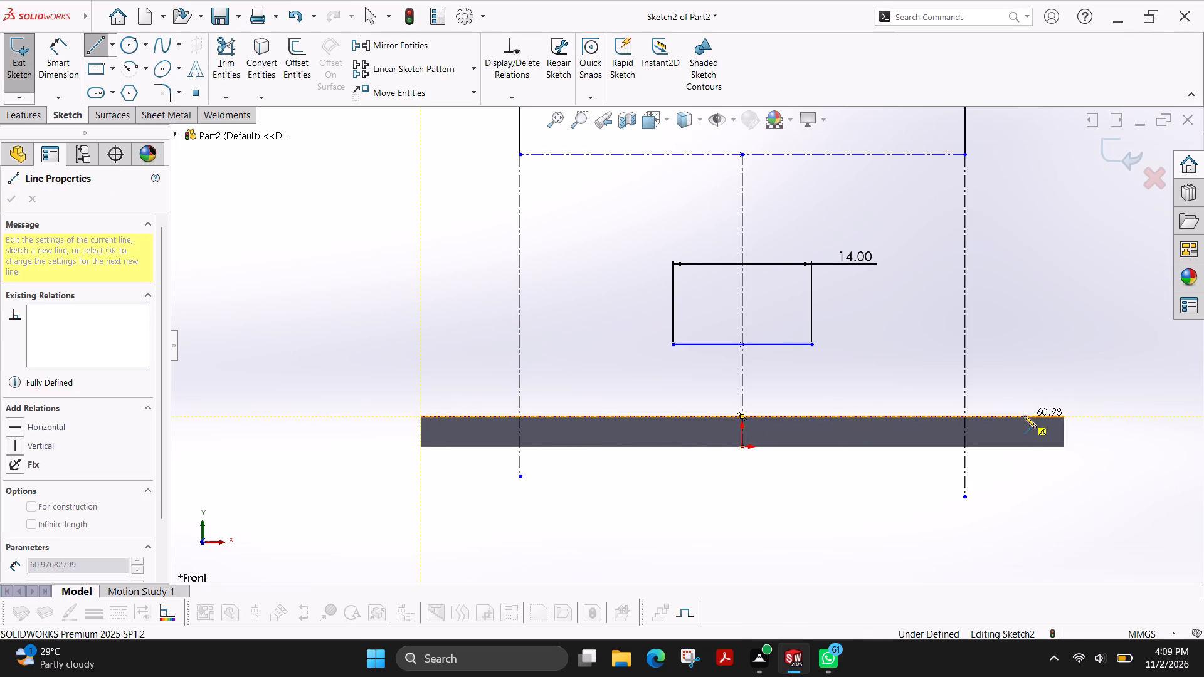
key(Escape)
Trim the lower ends of both outer vertical construction lines back to the plate's top edge.
click(228, 61)
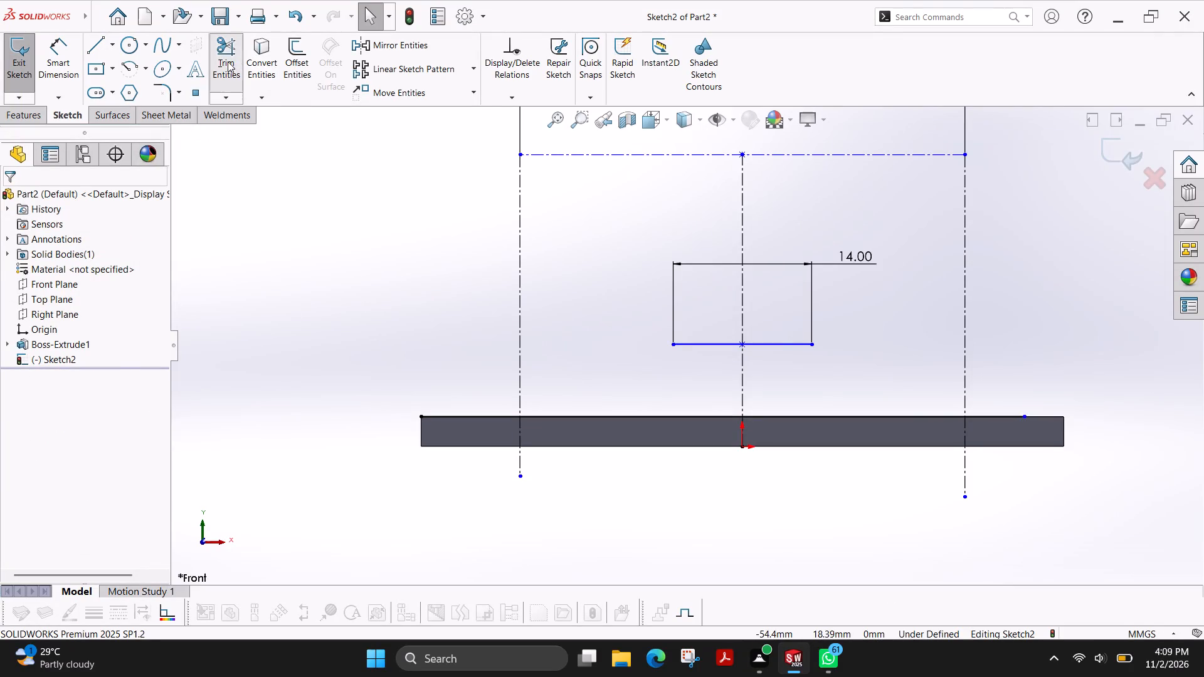
drag(486, 452, 561, 458)
drag(1027, 472, 949, 480)
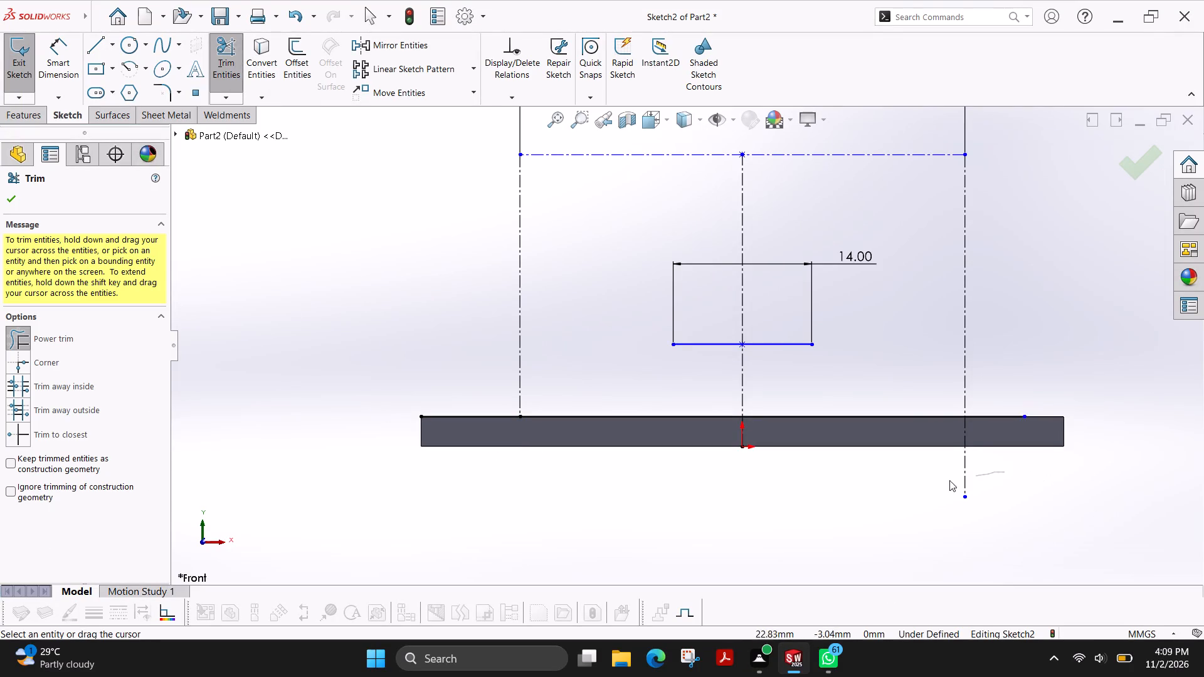
drag(949, 480, 929, 483)
Trim away all segments of the solid line lying along the plate's top edge.
drag(904, 396, 899, 457)
drag(996, 372, 988, 468)
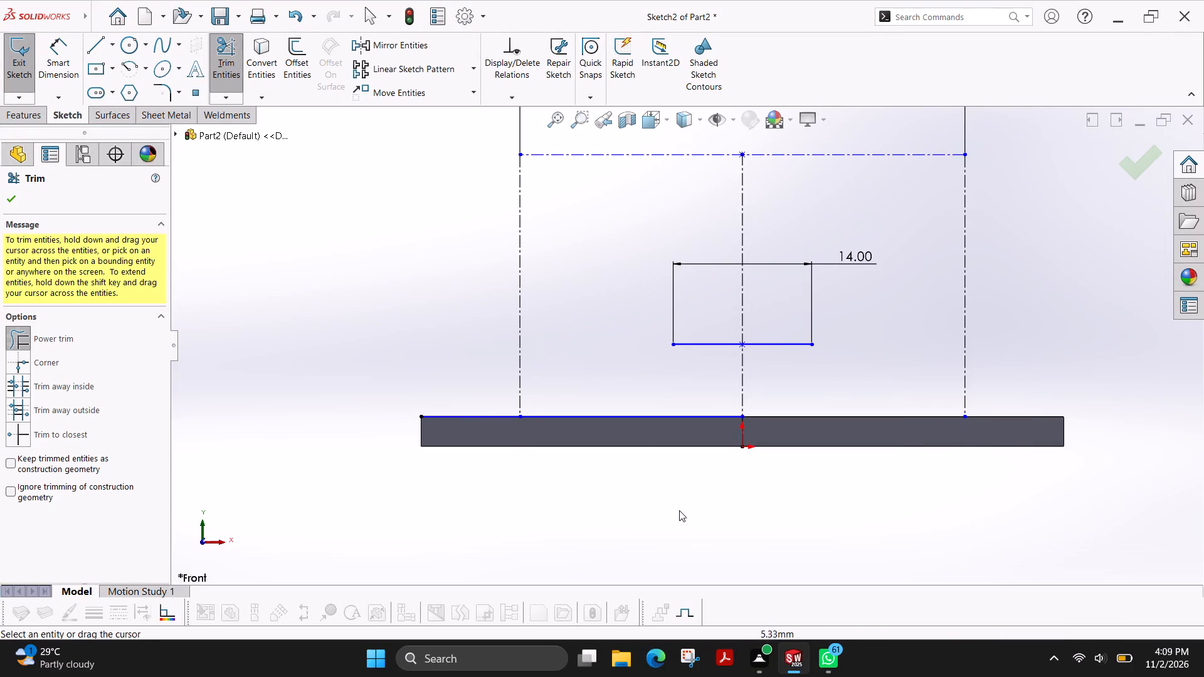
drag(470, 397, 472, 468)
drag(634, 387, 621, 468)
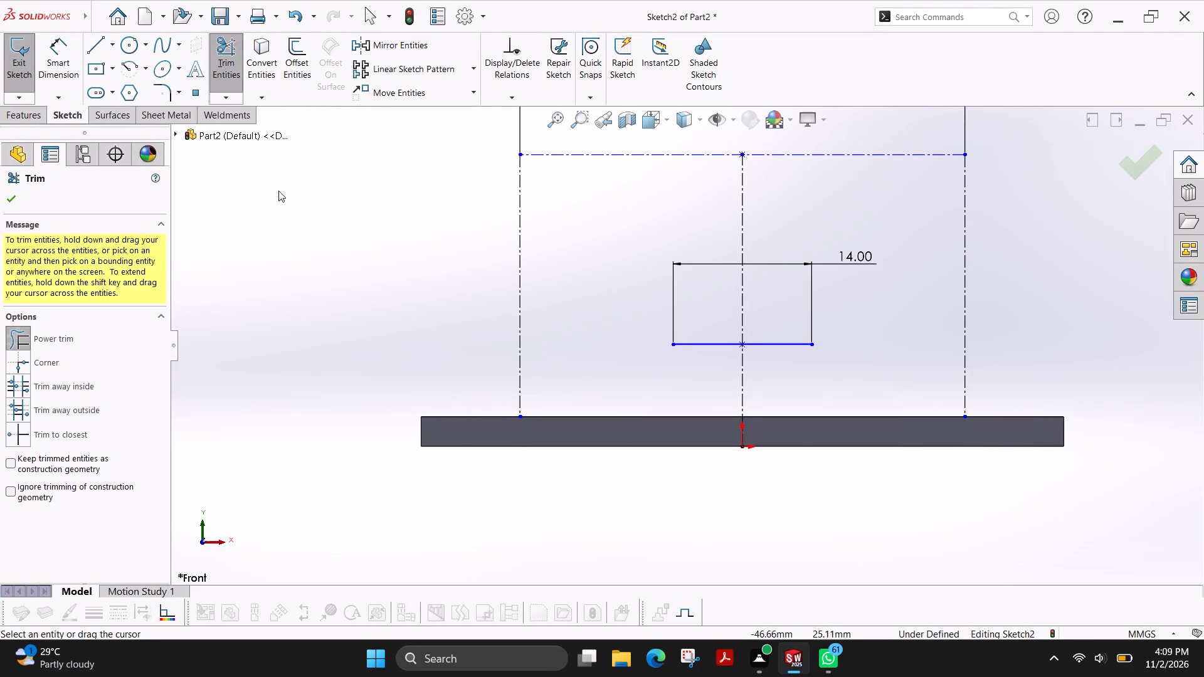
Sketch lines from the plate's upper corners to the outer construction lines' feet, and sloped lines from there to the 14 mm line's ends.
click(94, 47)
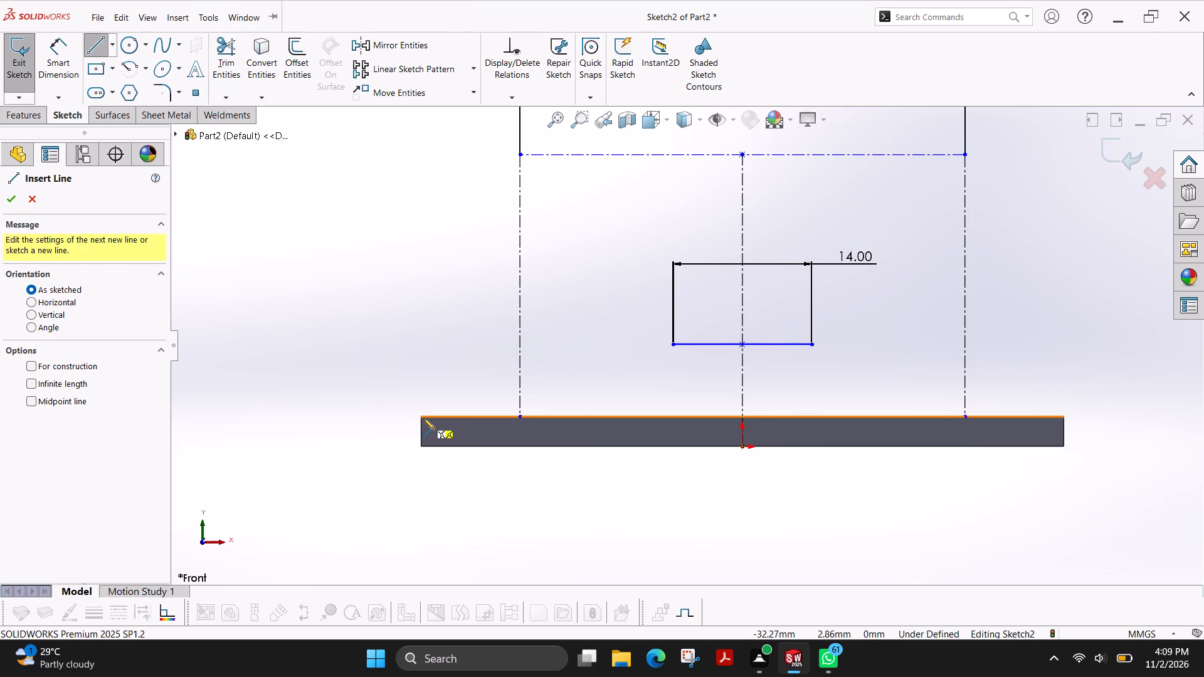
click(422, 418)
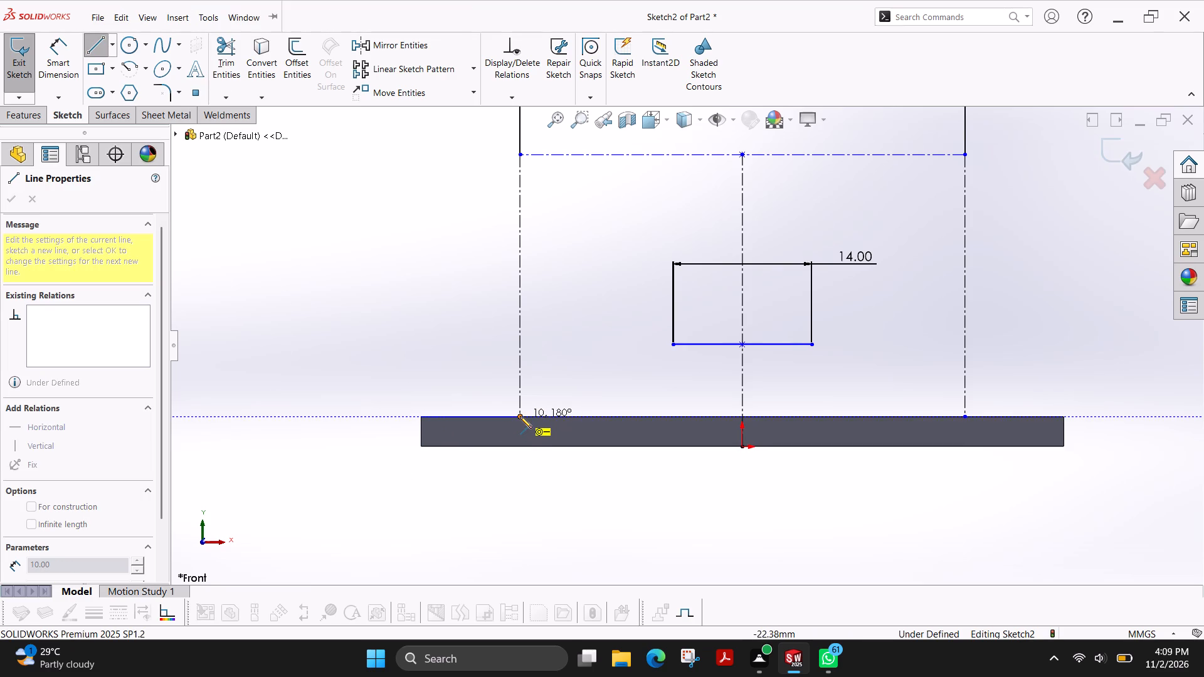
click(520, 416)
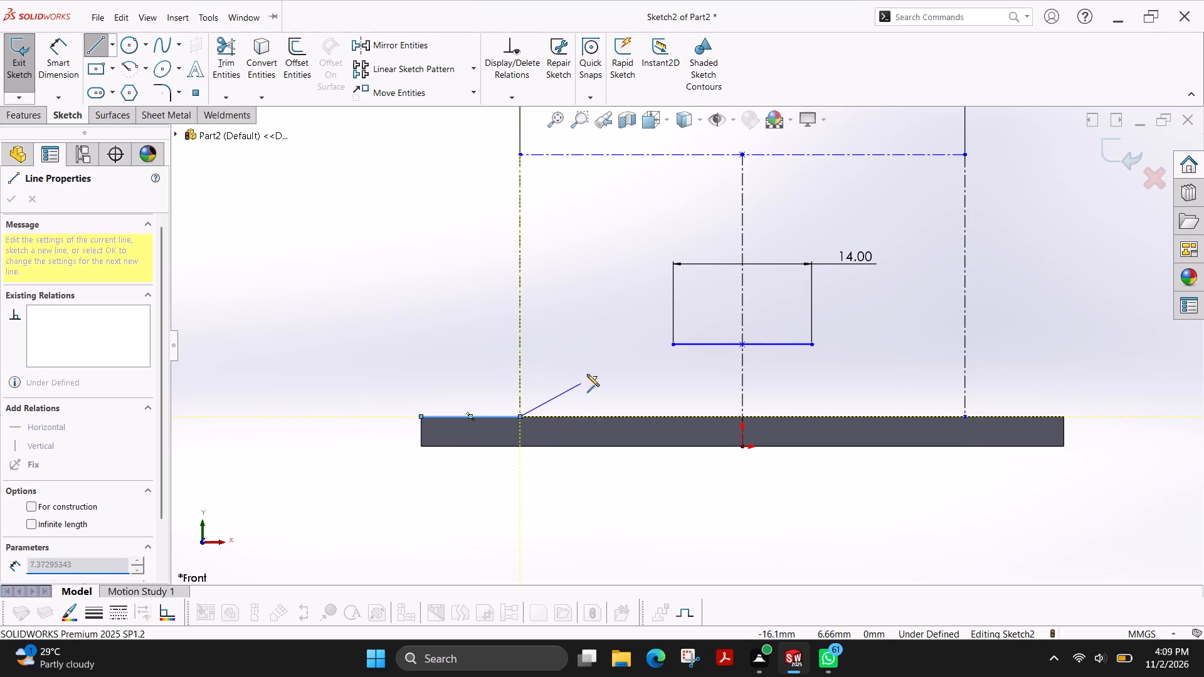
click(673, 345)
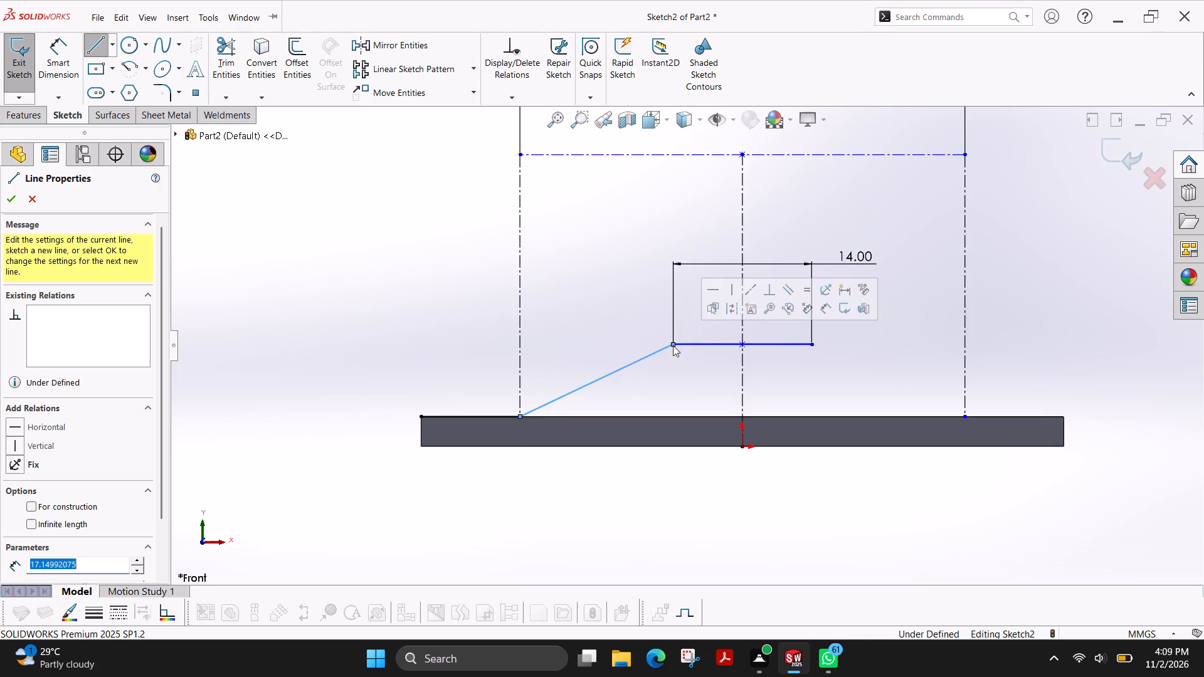
click(811, 345)
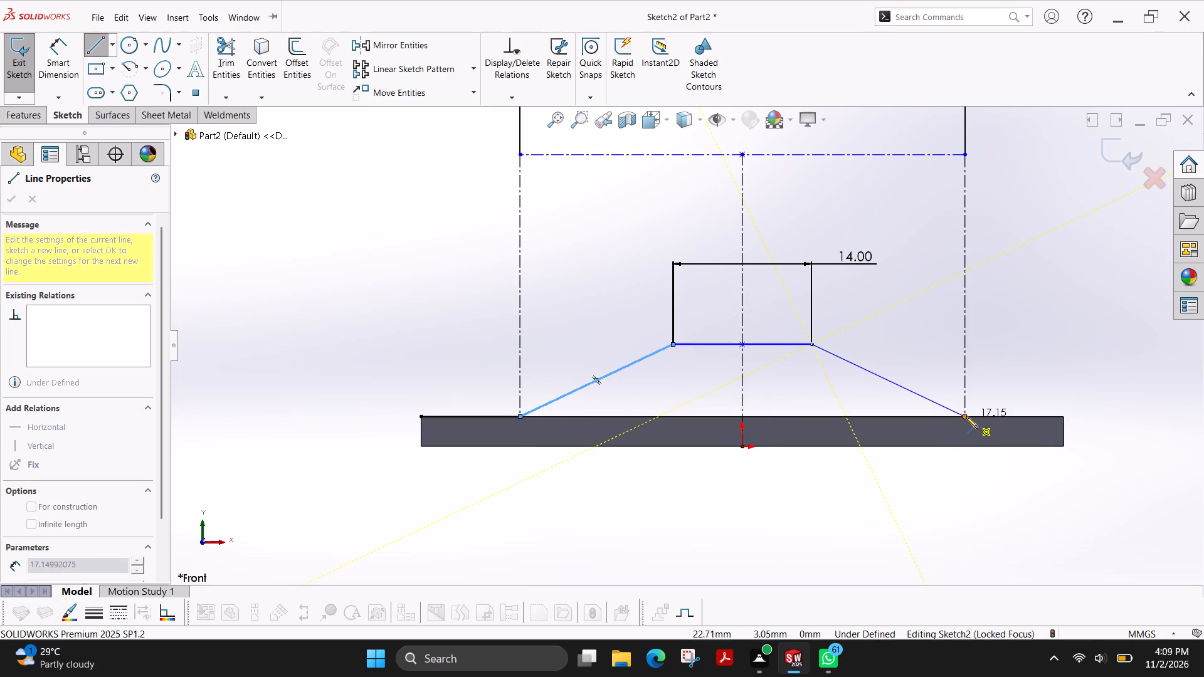
click(966, 416)
click(1064, 417)
key(Escape)
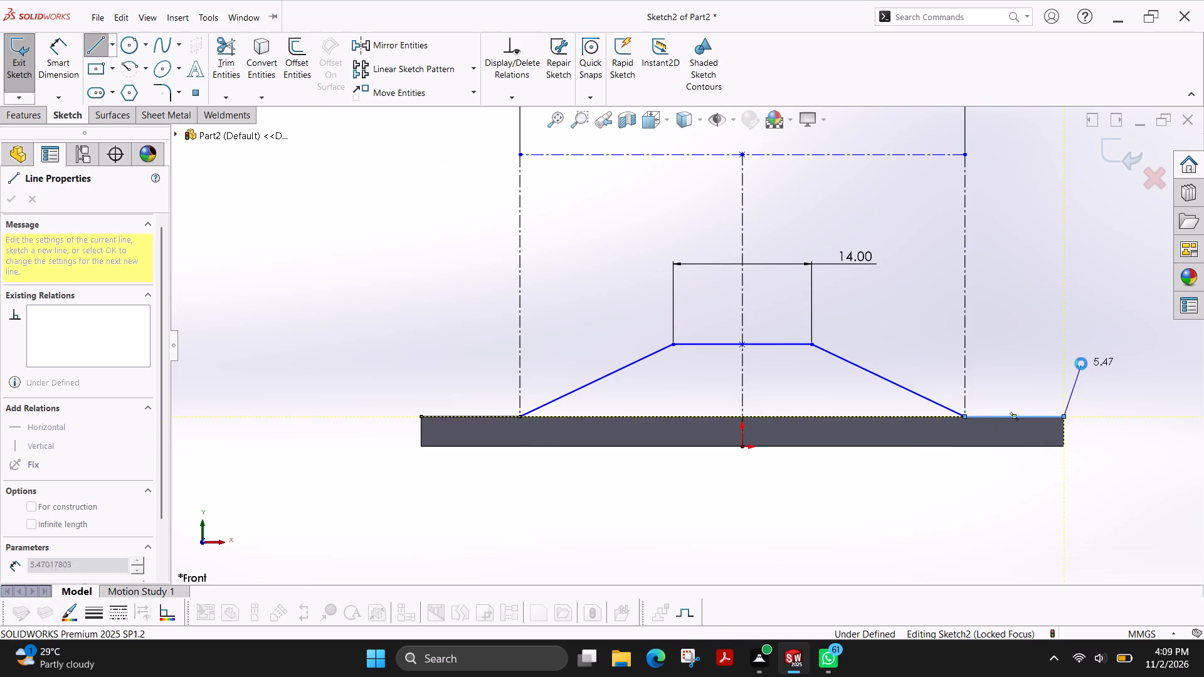
Sketch a perimeter circle of about 3.8 mm radius above the plate, tangent to the left sloped line and left flat line.
click(148, 50)
click(145, 75)
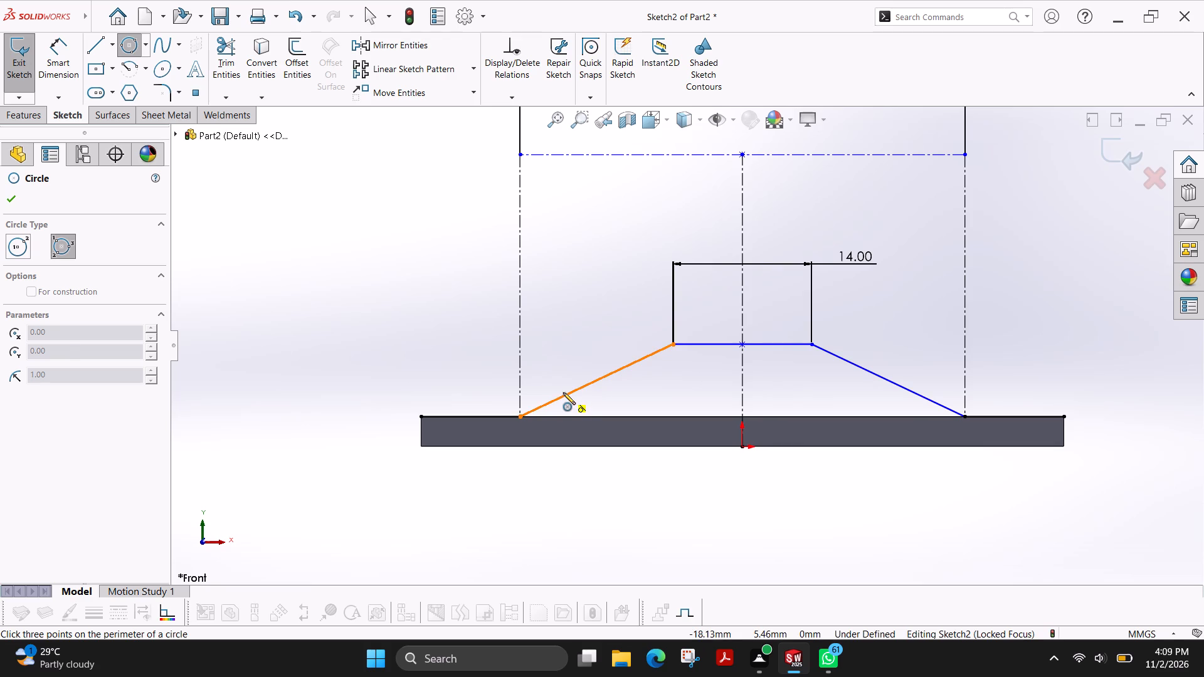
click(563, 392)
click(473, 415)
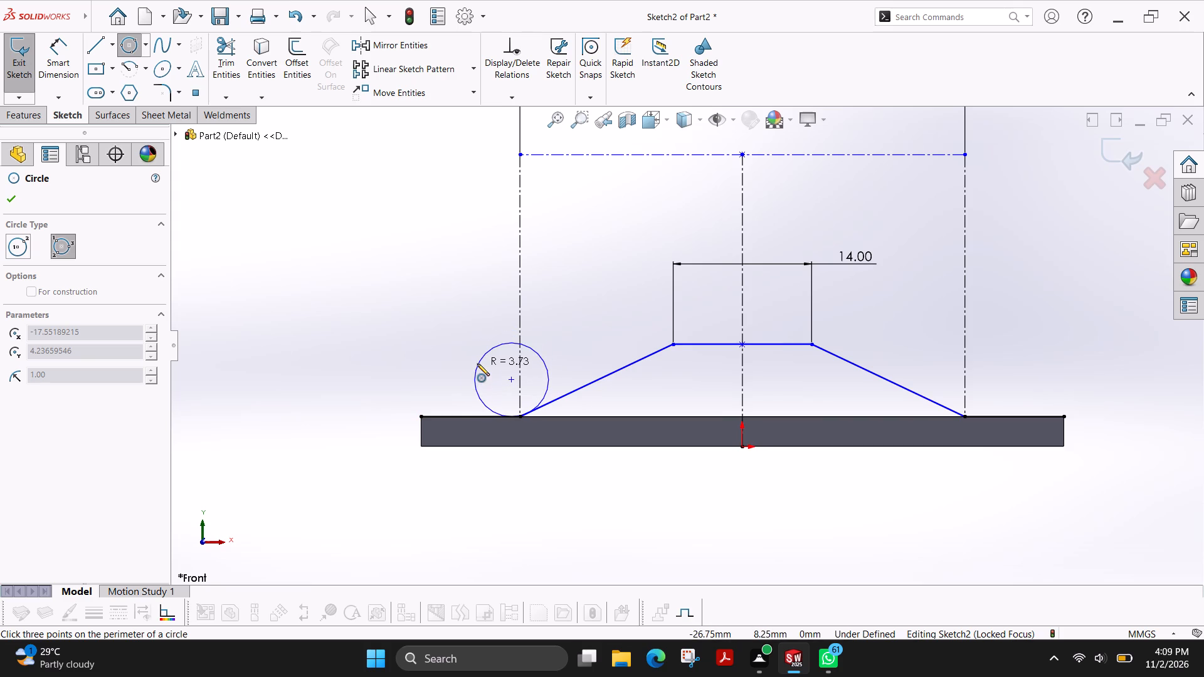
click(477, 364)
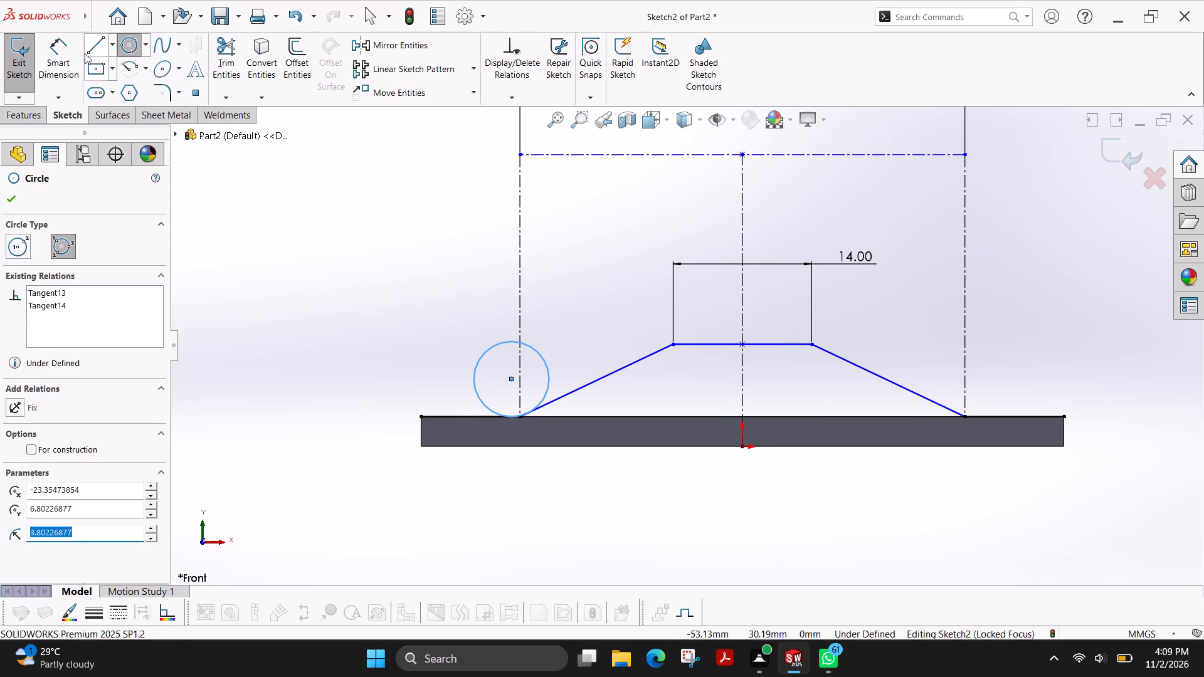
Dimension the left tangent circle's diameter to 12 mm.
click(65, 51)
click(475, 362)
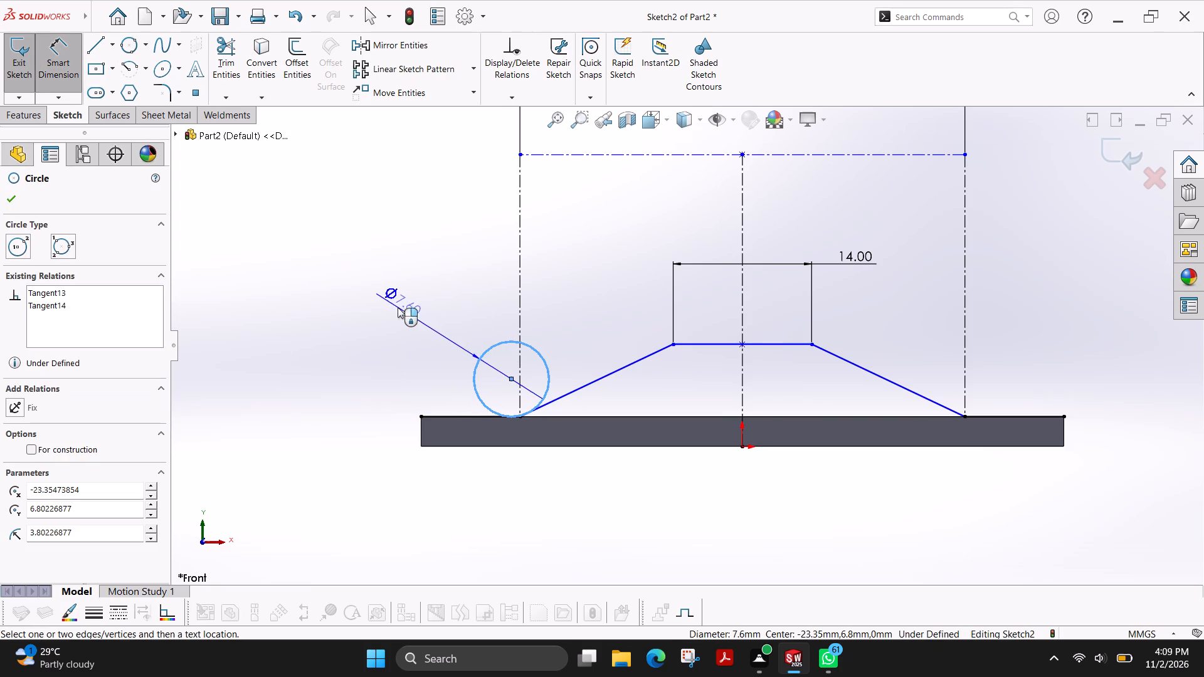
click(395, 307)
text(12)
key(Return)
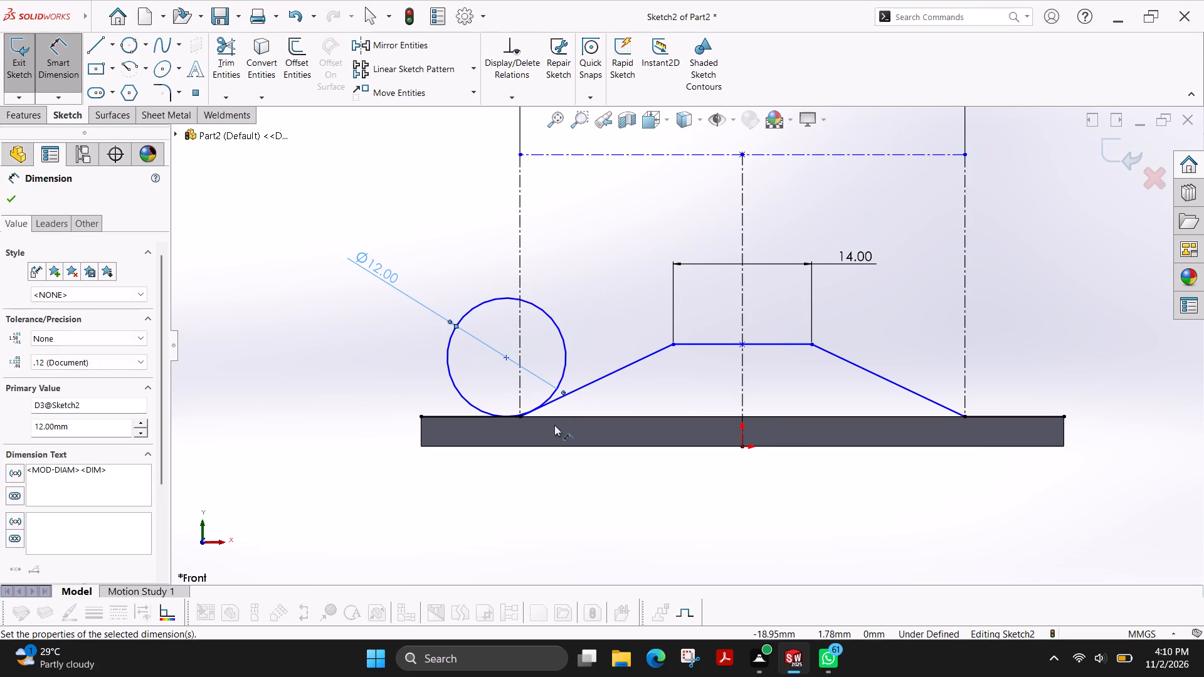
Sketch a perimeter circle of about 5.7 mm radius above the plate, tangent to the right sloped line and right flat line.
scroll(542, 410, down, 6)
scroll(525, 414, up, 4)
scroll(832, 299, up, 2)
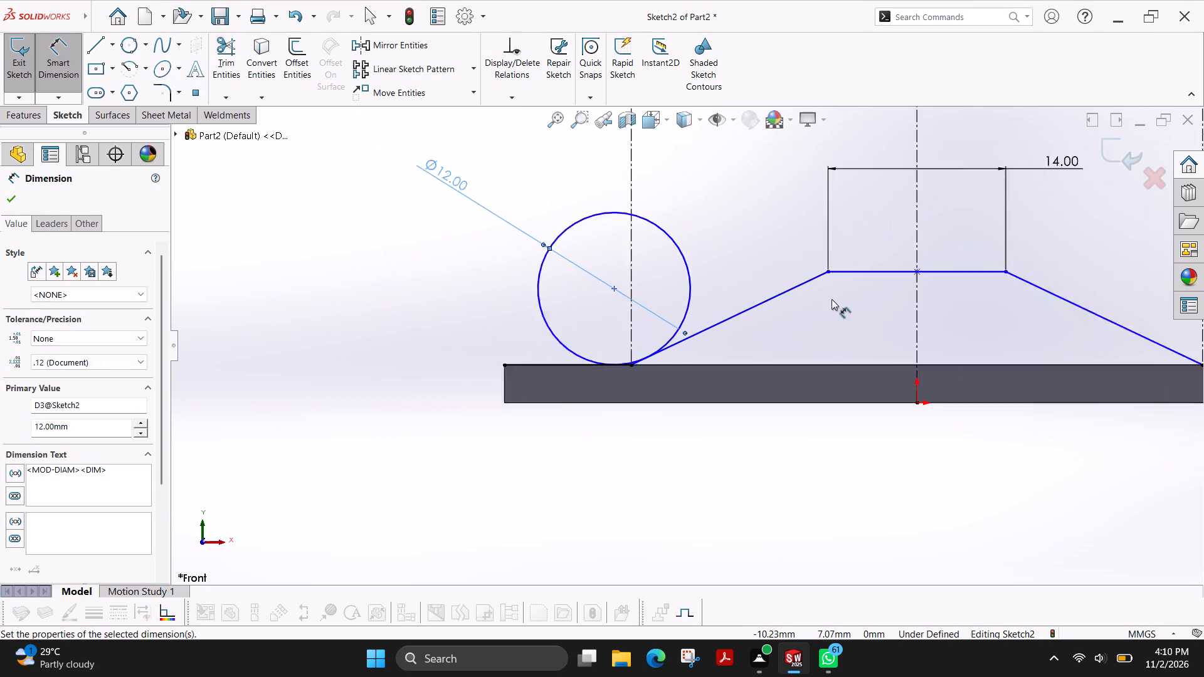
scroll(832, 299, up, 1)
scroll(922, 256, down, 2)
click(123, 41)
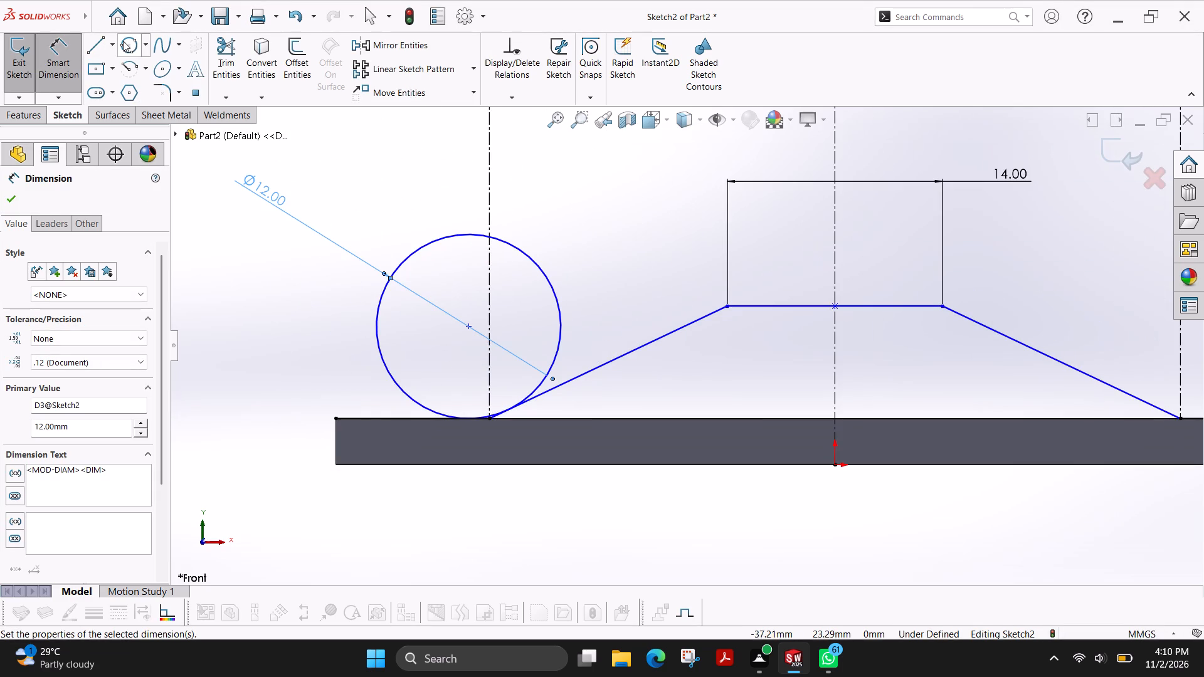
scroll(726, 323, up, 2)
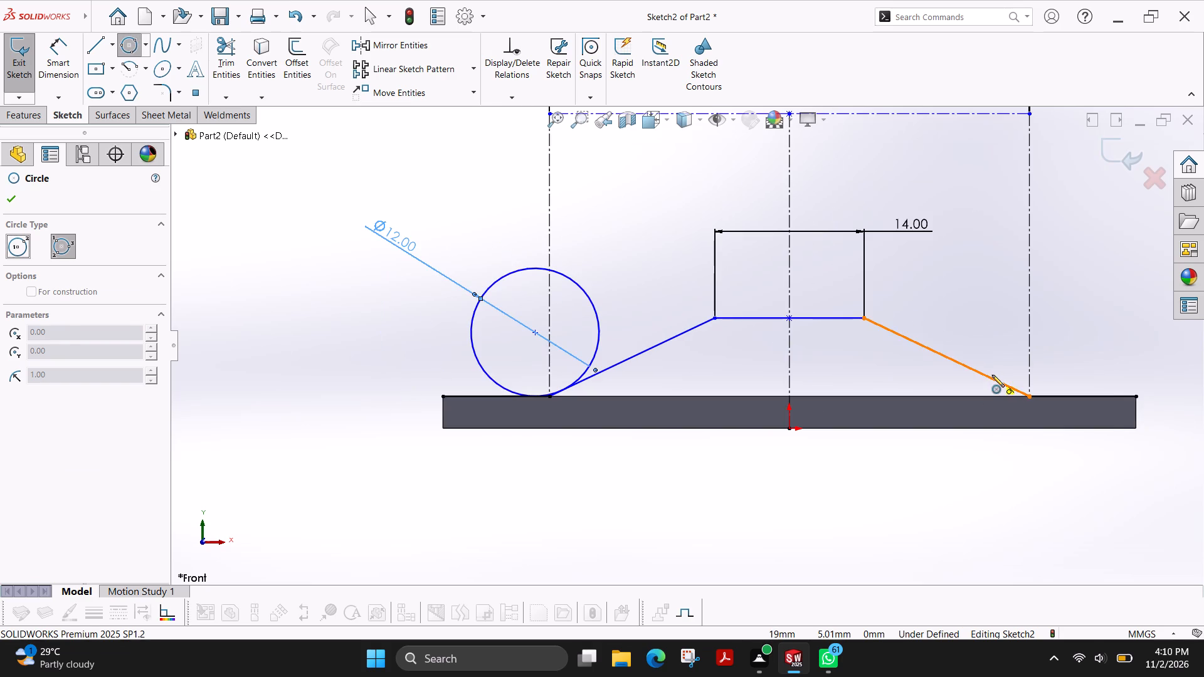
click(992, 375)
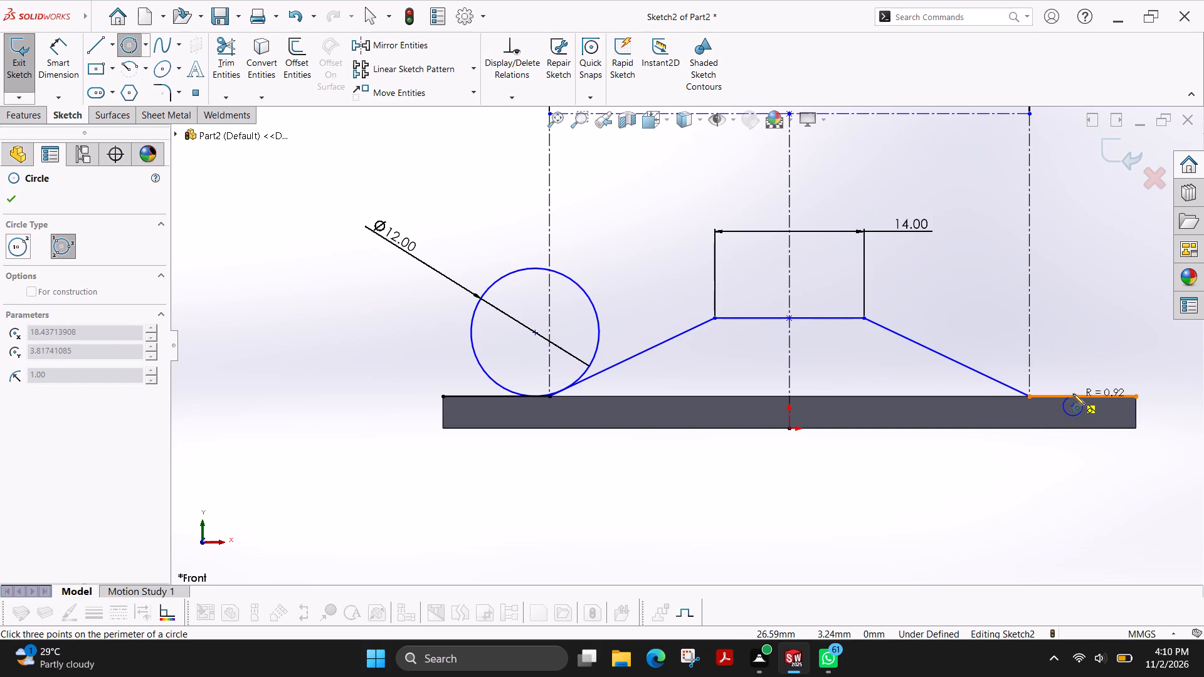
click(1073, 394)
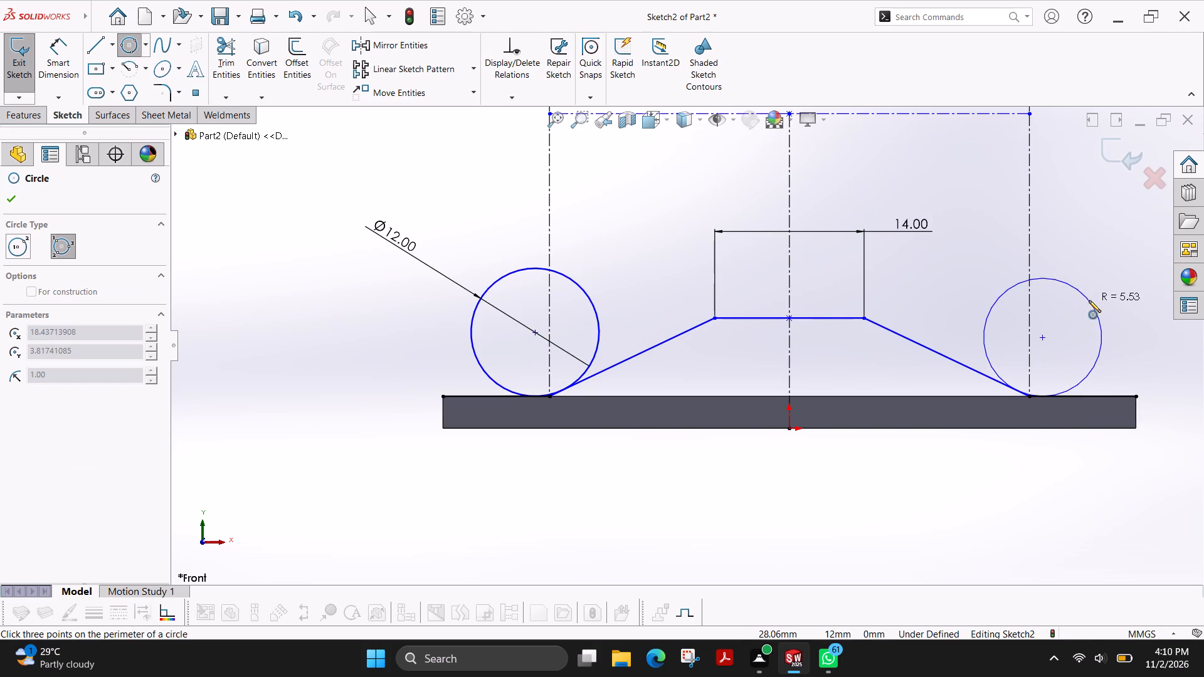
click(1094, 300)
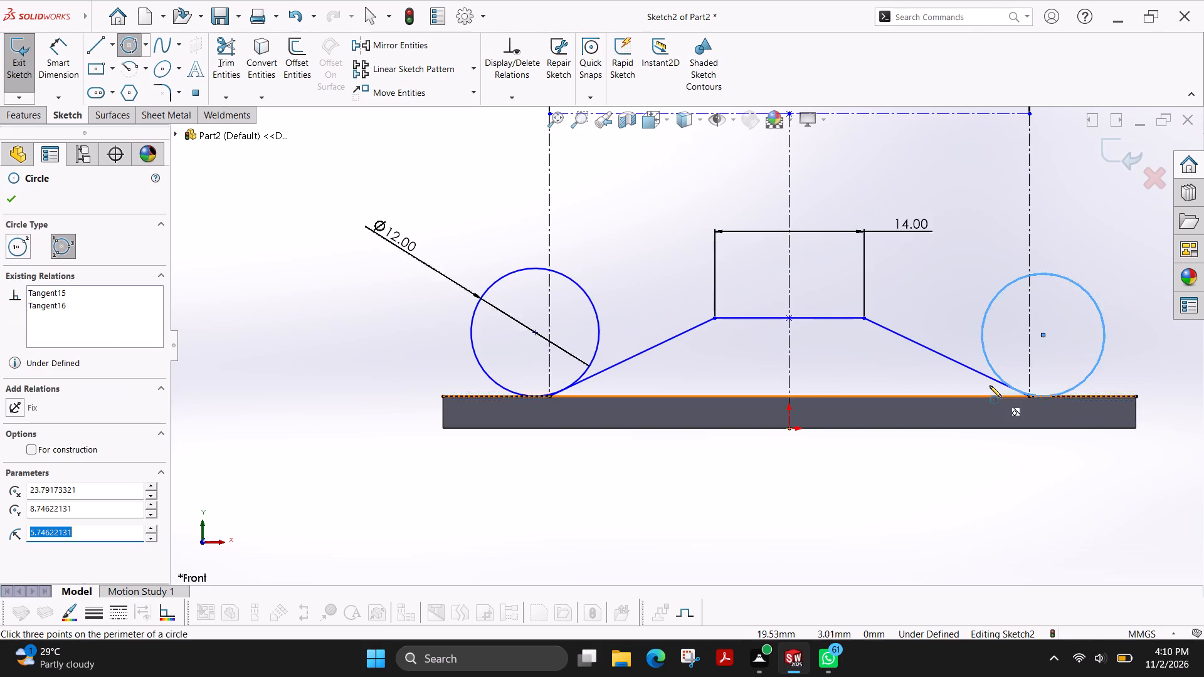
Dimension the right tangent circle's diameter to 12 mm.
click(60, 65)
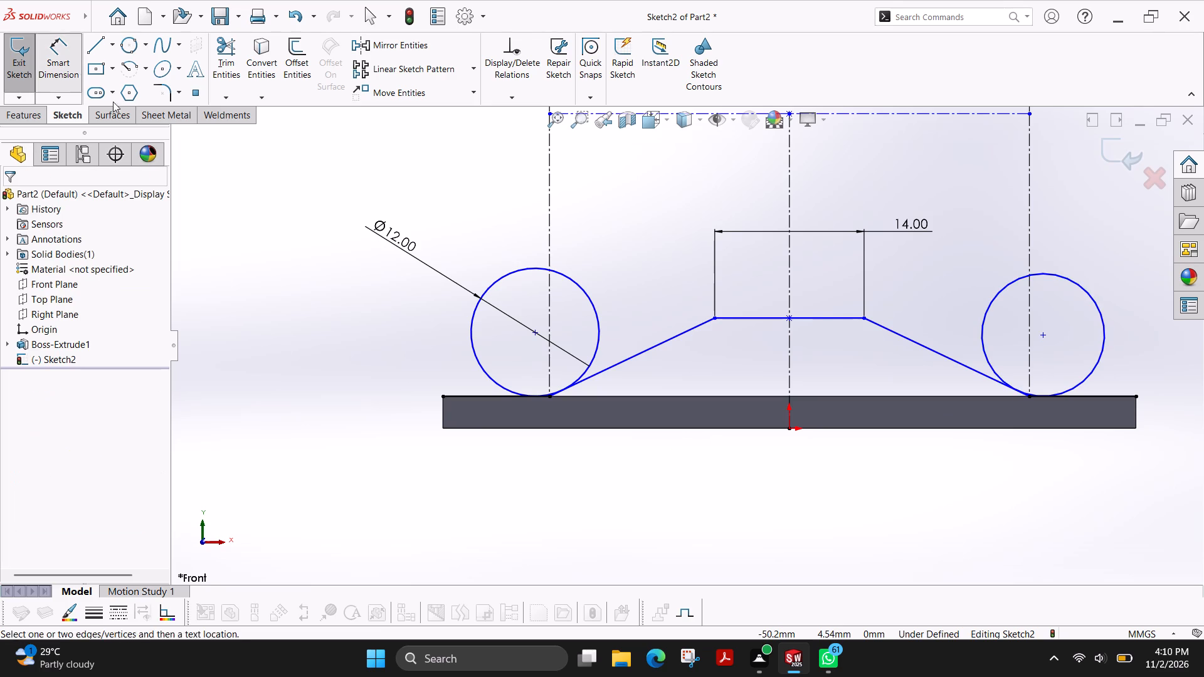
click(1076, 283)
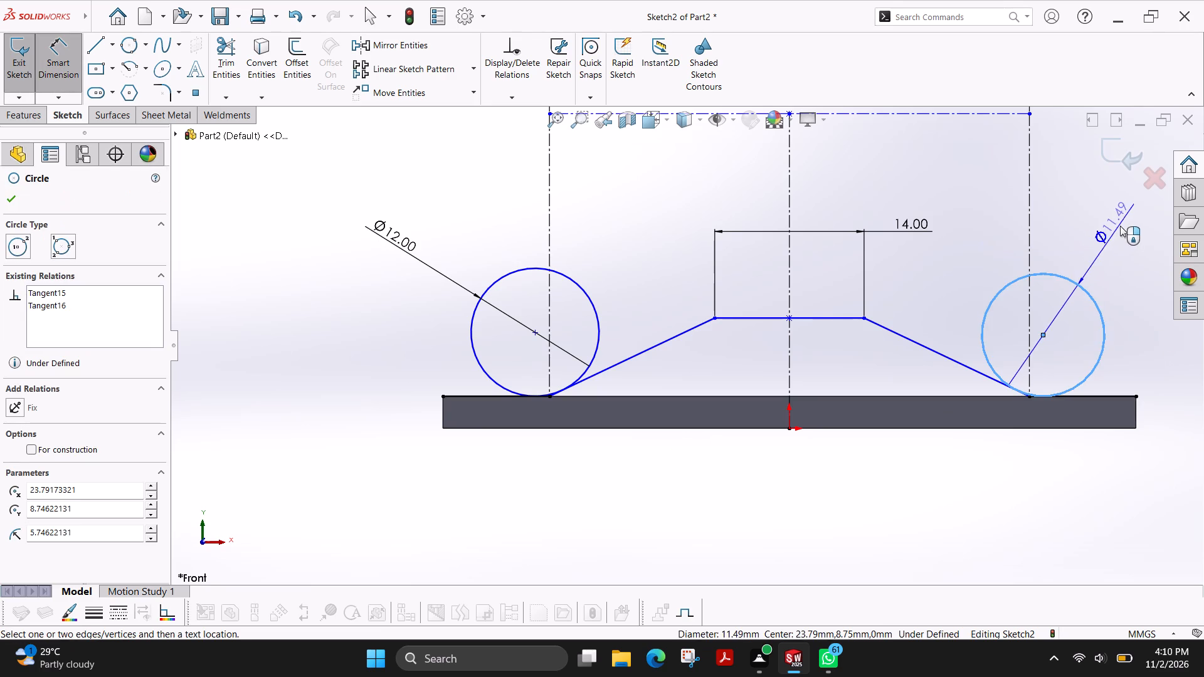
click(1125, 238)
text(12)
key(Return)
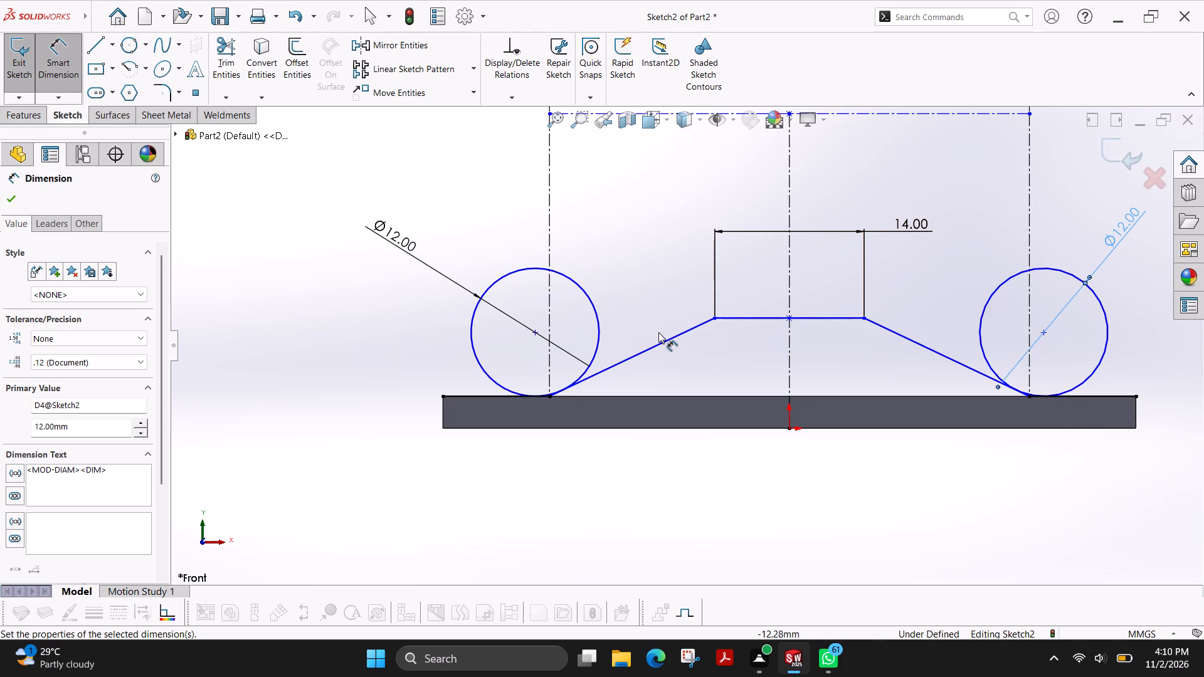
Sketch a perimeter circle of about 9.9 mm radius below the 14 mm line, tangent to that line and the left sloped line.
click(130, 44)
click(749, 320)
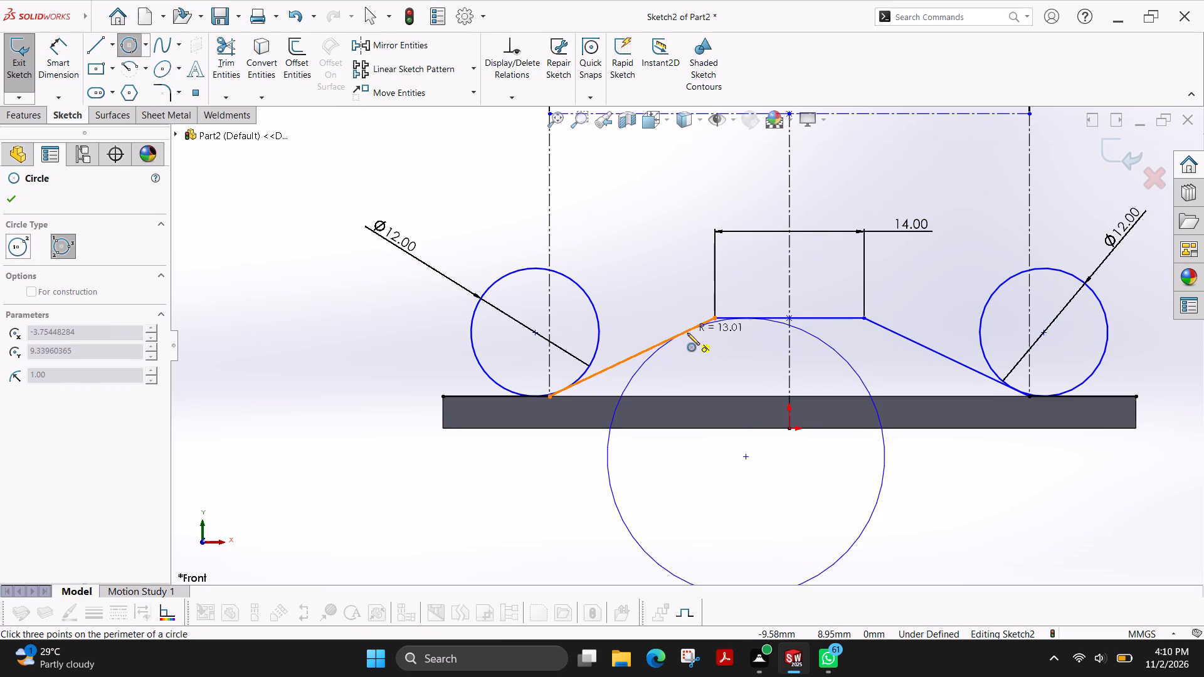
click(687, 333)
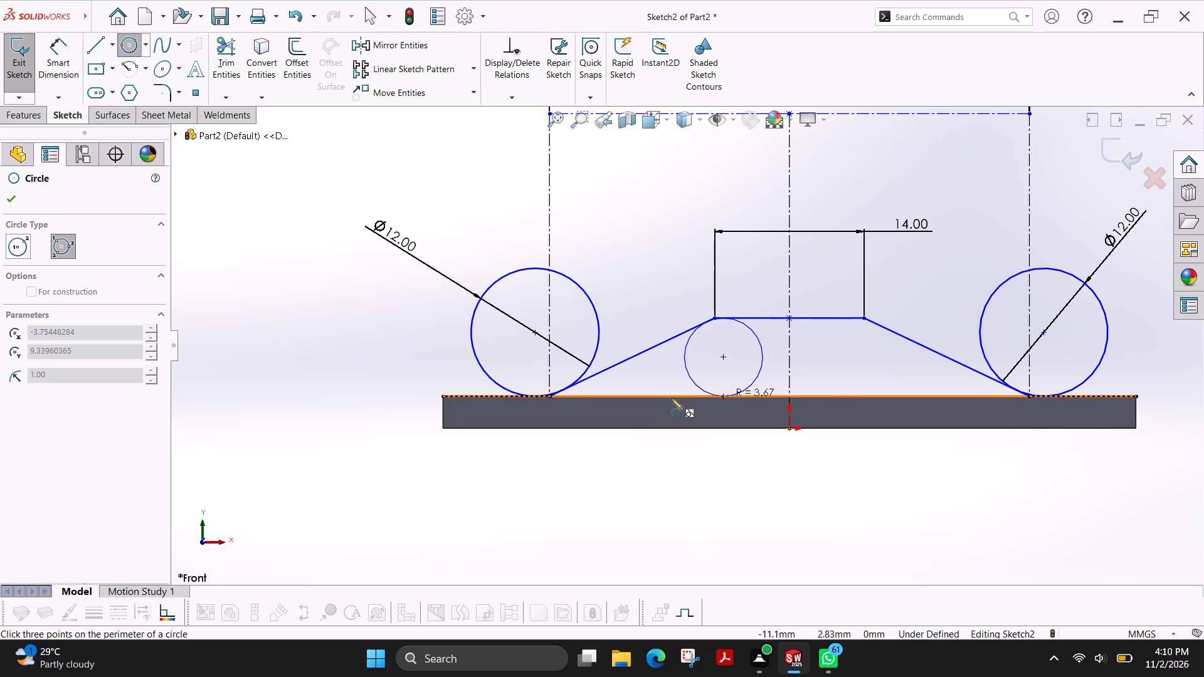
click(635, 443)
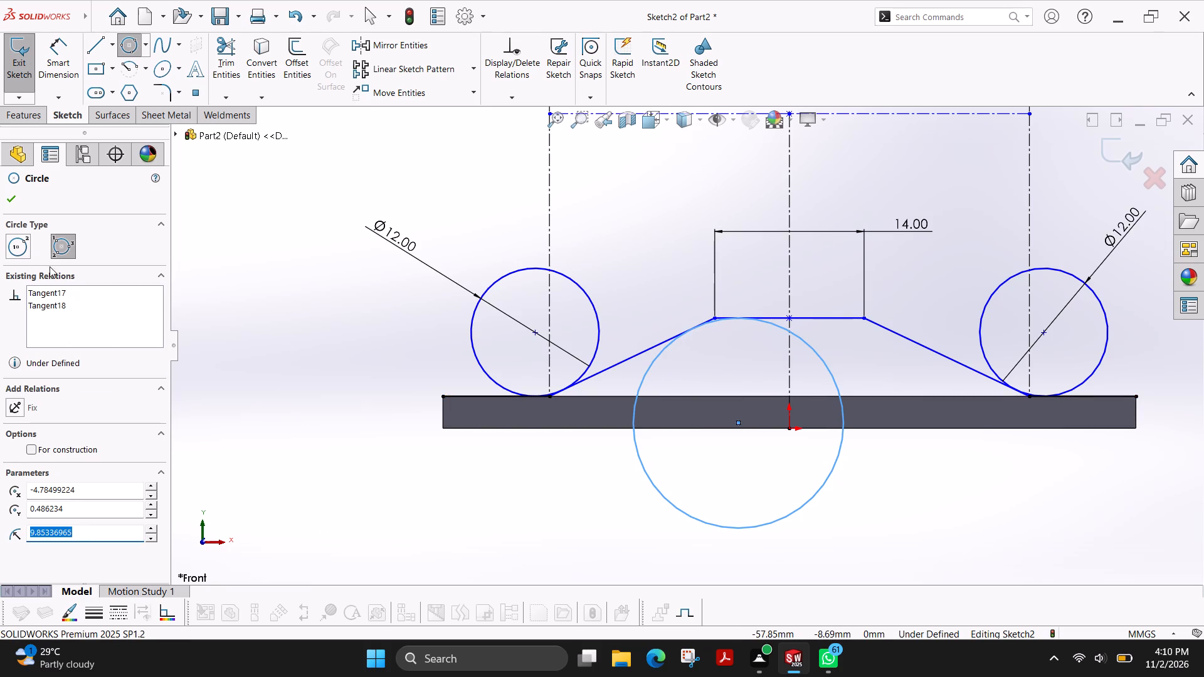
Dimension the diameter of the new circle under the 14 mm line as 9+9, giving 18 mm.
click(17, 69)
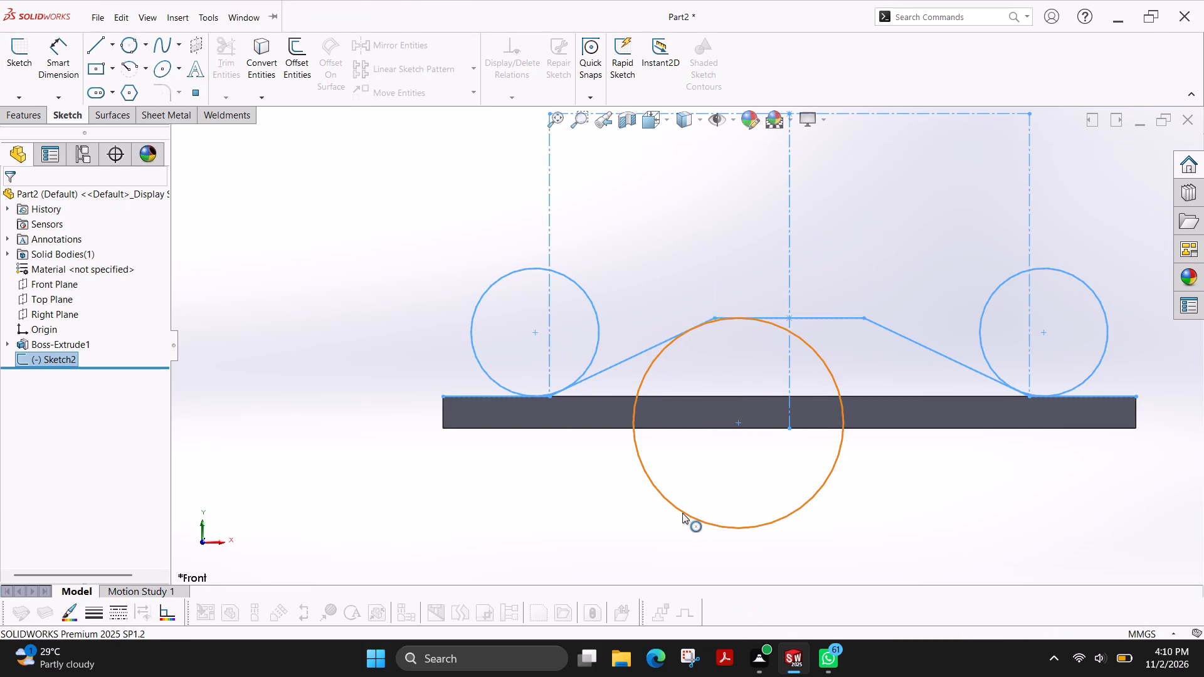
click(682, 513)
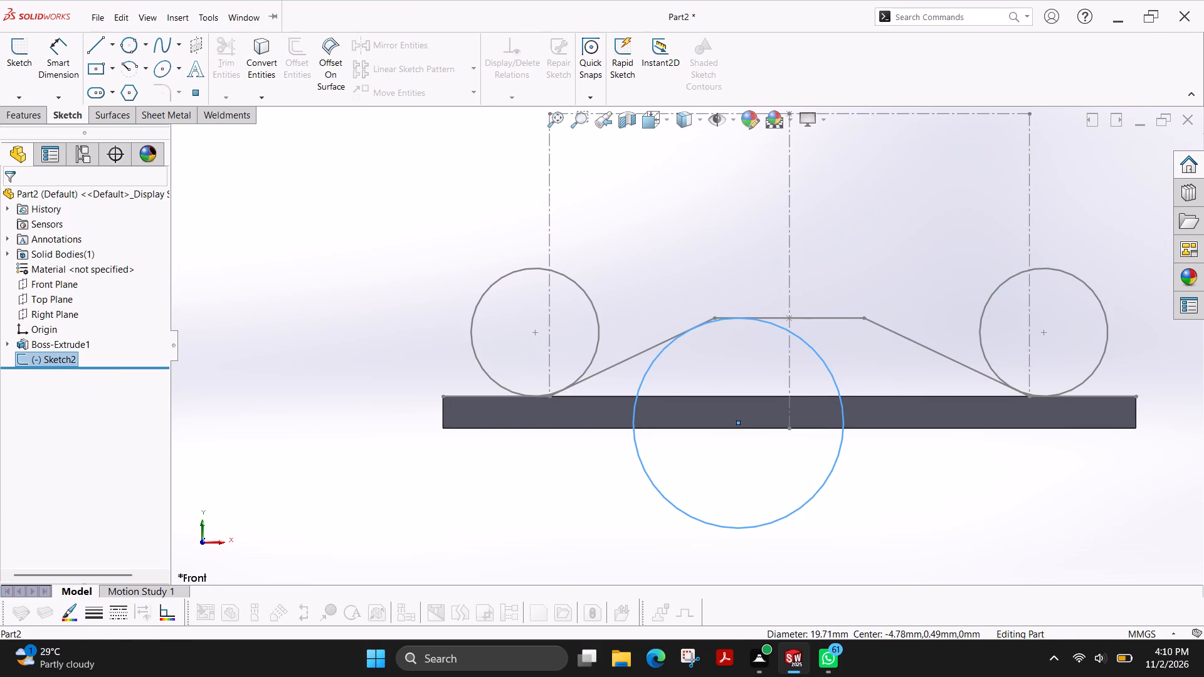
click(15, 55)
click(53, 39)
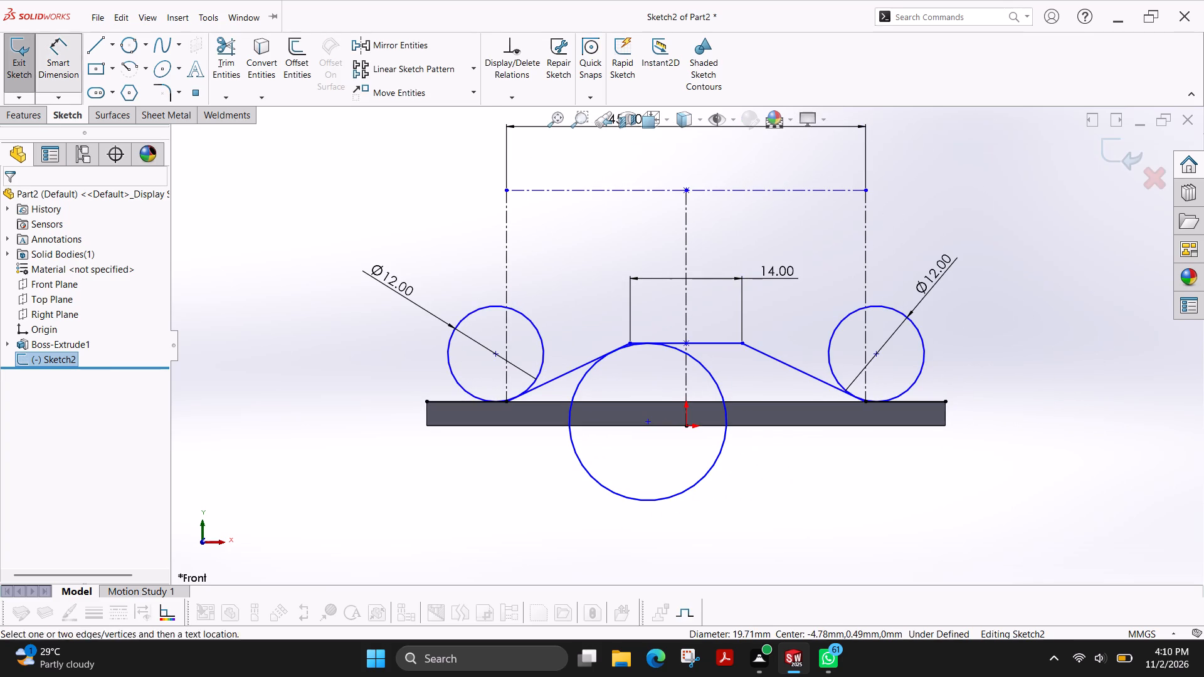
click(597, 484)
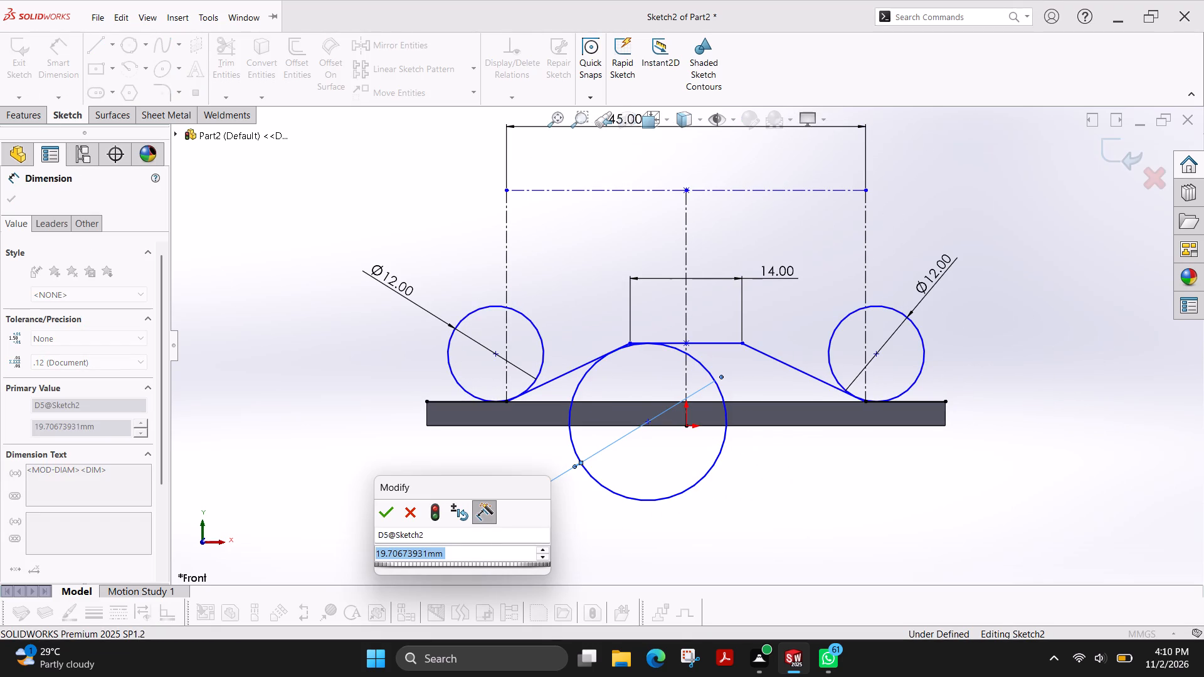
text(9+9)
key(Return)
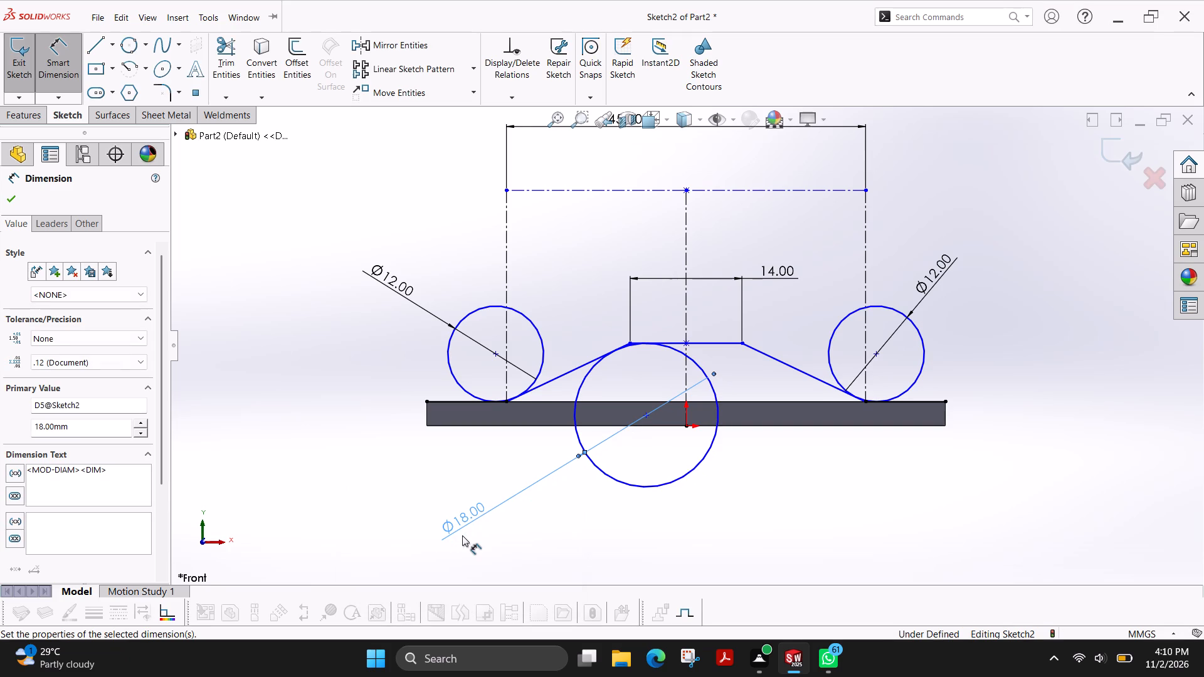
Sketch a perimeter circle of about 11.9 mm radius below the 14 mm line, tangent to that line and the right sloped line.
click(125, 48)
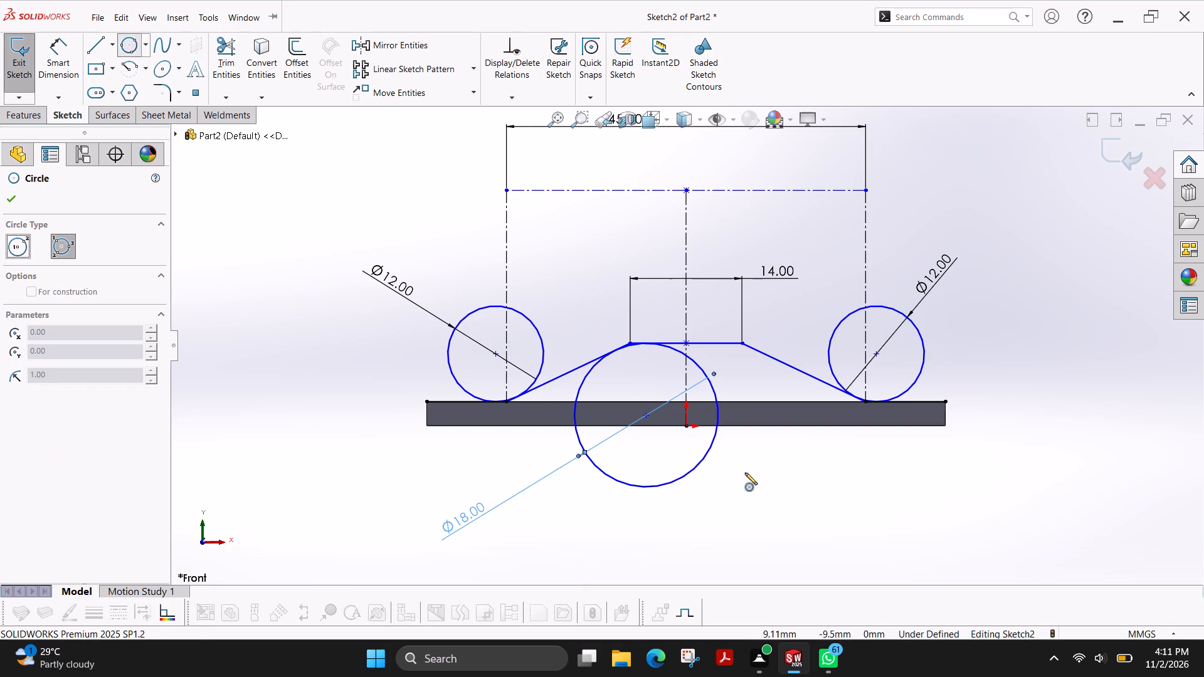
click(787, 367)
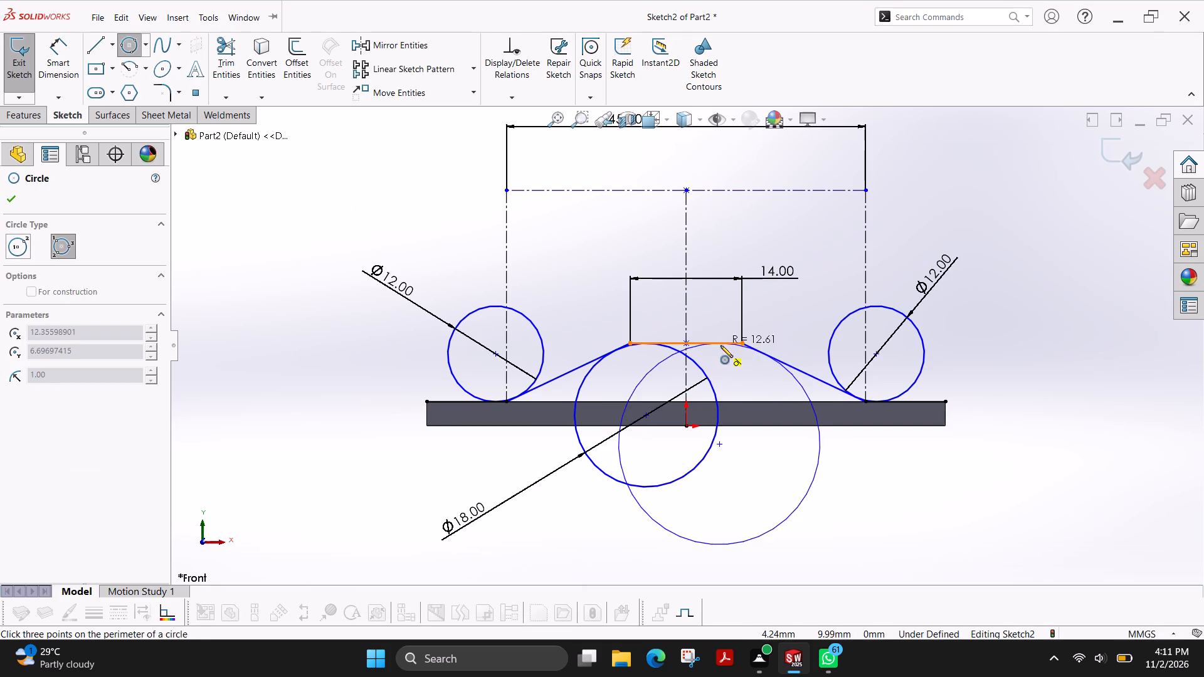
click(721, 345)
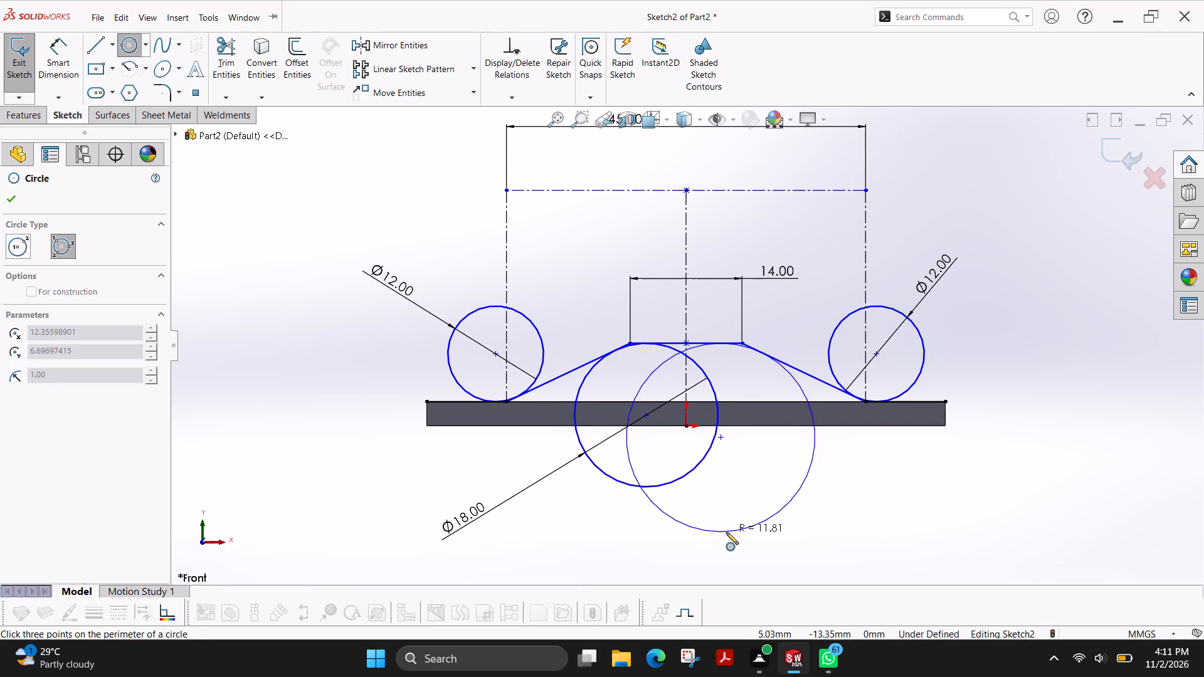
click(726, 532)
Dimension the diameter of the circle tangent to the right sloped line and 14 mm line as 9+9, giving 18 mm.
click(49, 65)
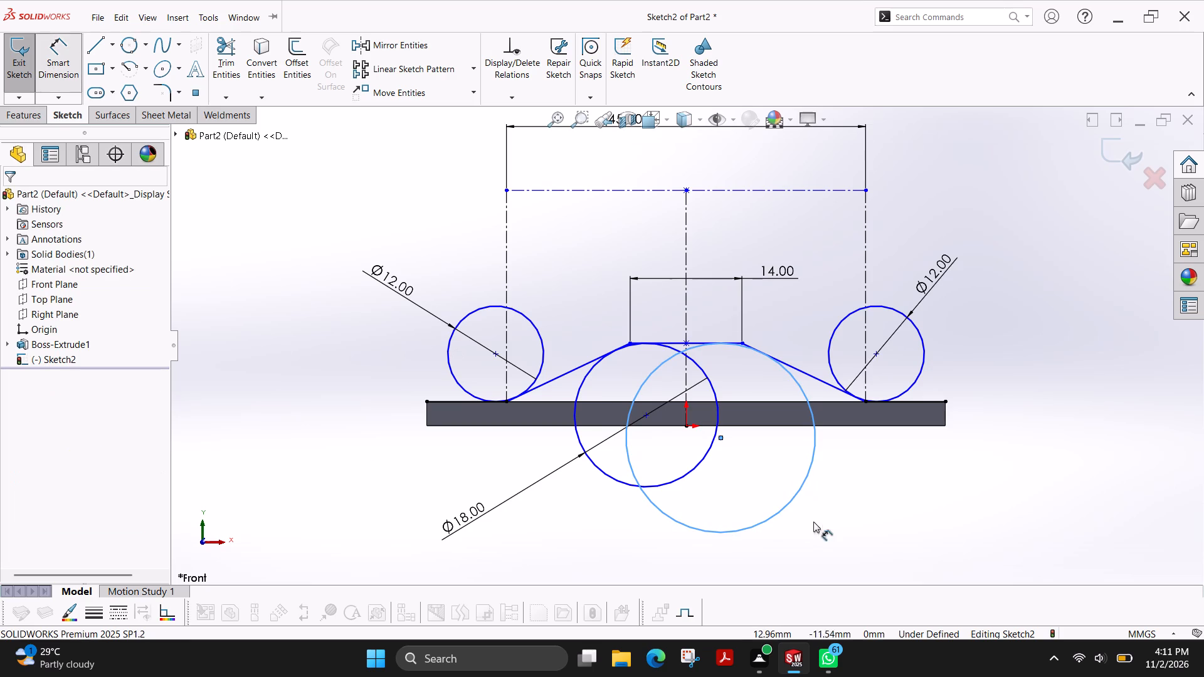
click(806, 478)
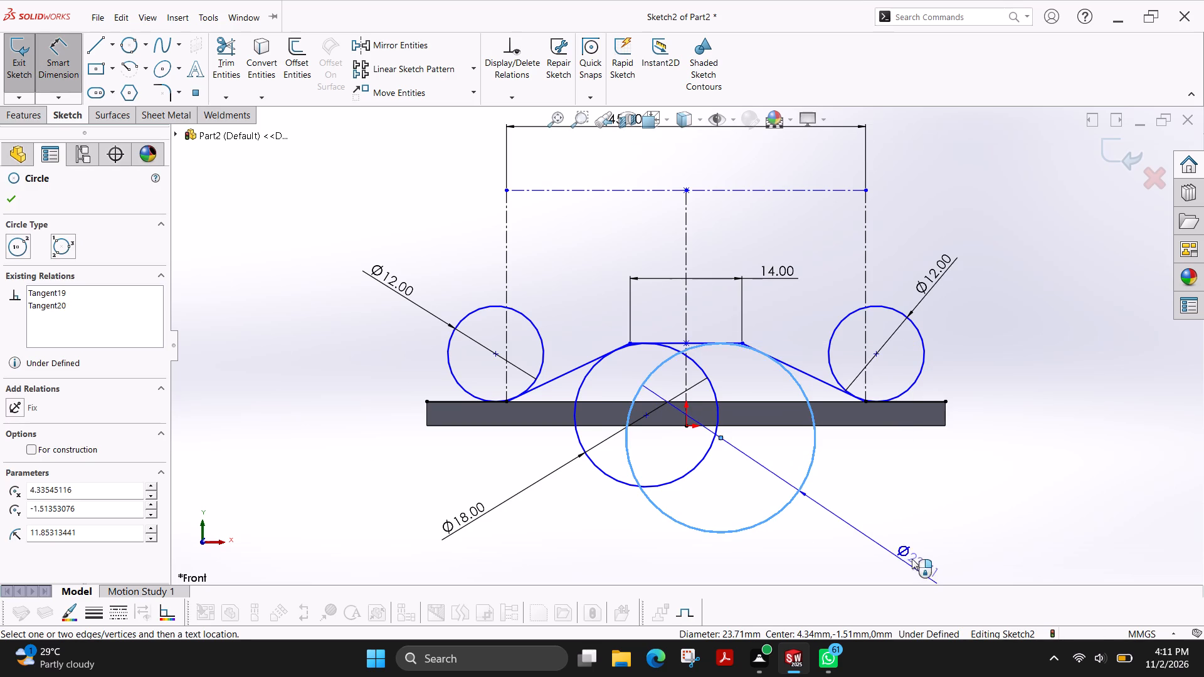
click(899, 557)
text(9+9)
key(Return)
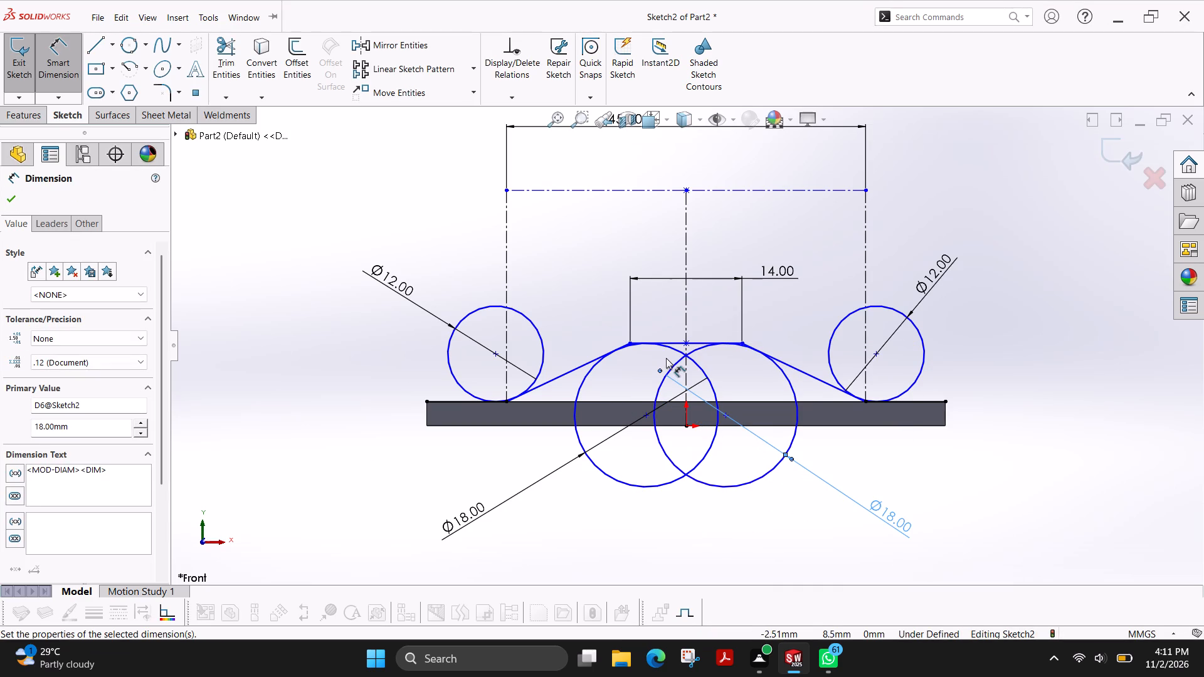
scroll(667, 358, down, 2)
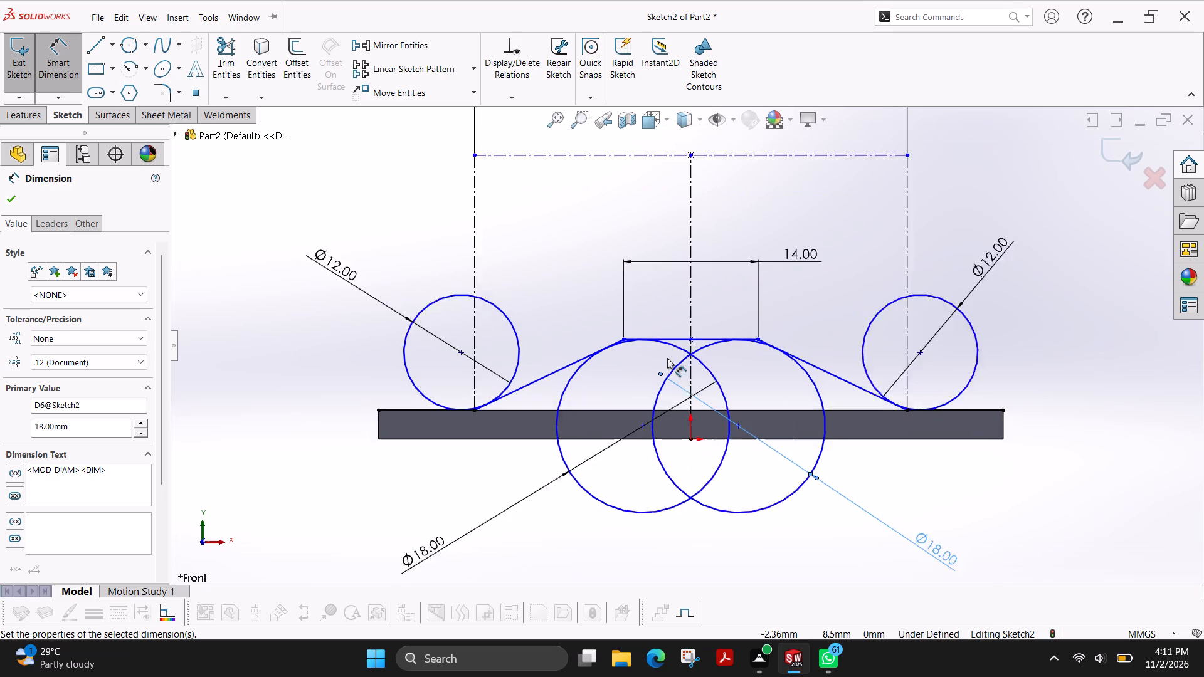
click(19, 199)
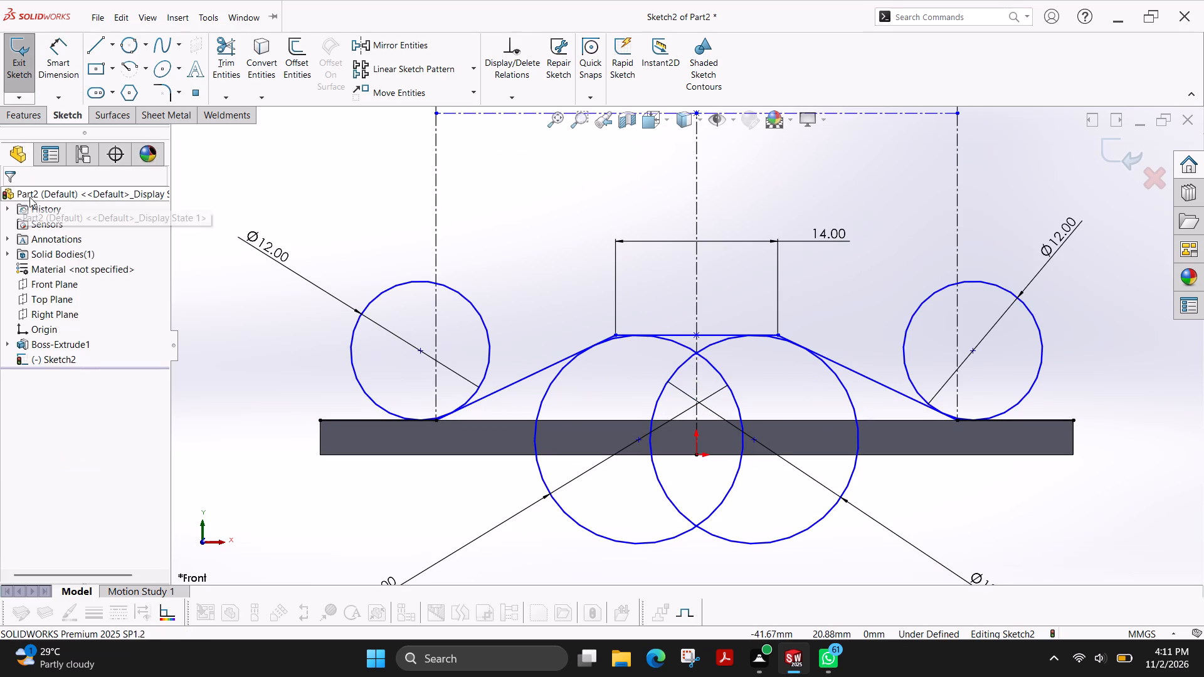
Trim the two 12 mm and two 18 mm circles, keeping only the short arcs between their tangent points.
click(230, 64)
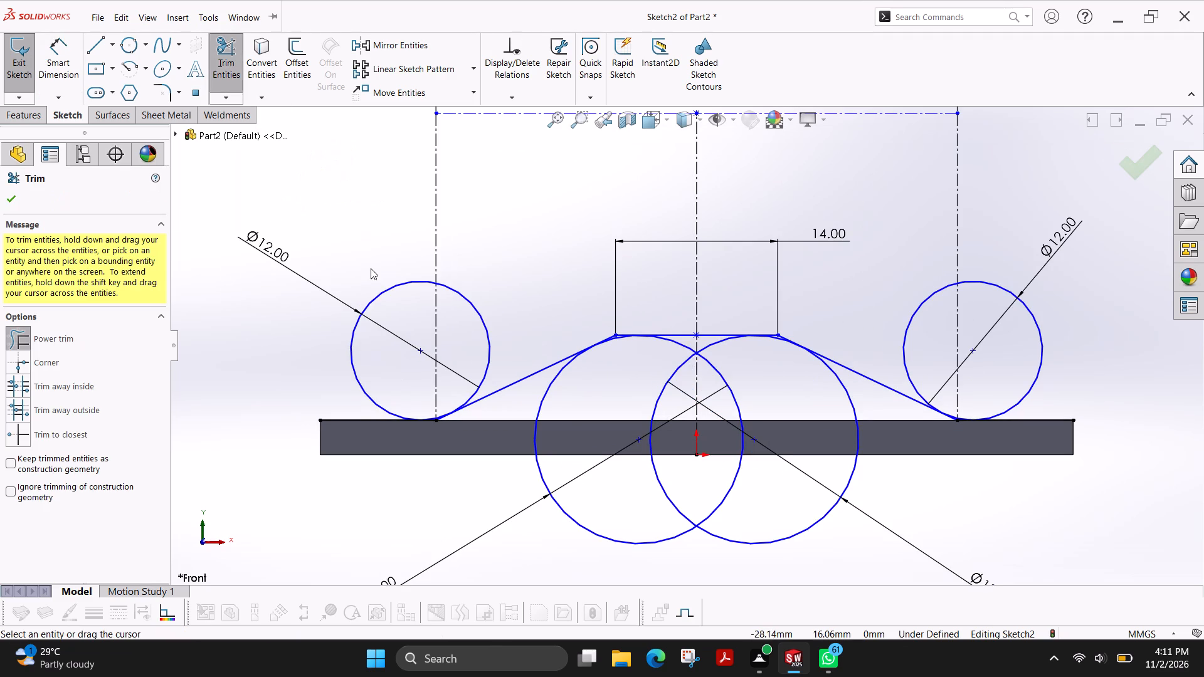
drag(389, 256, 389, 319)
drag(483, 289, 464, 330)
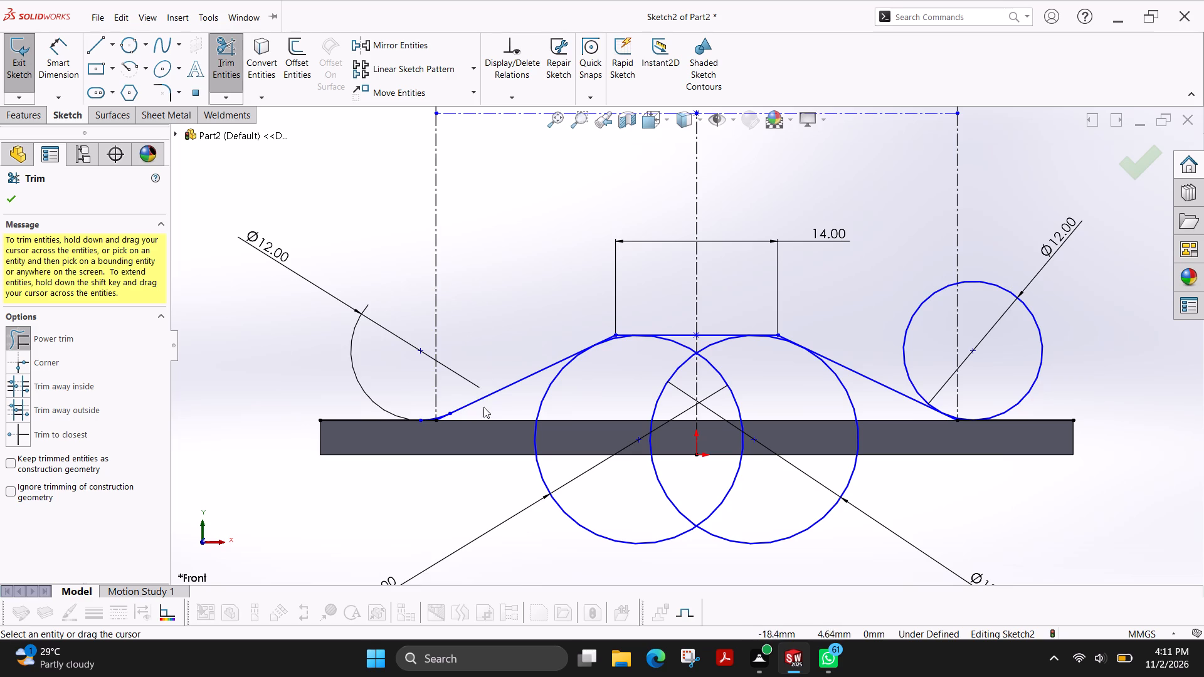
drag(591, 379, 527, 415)
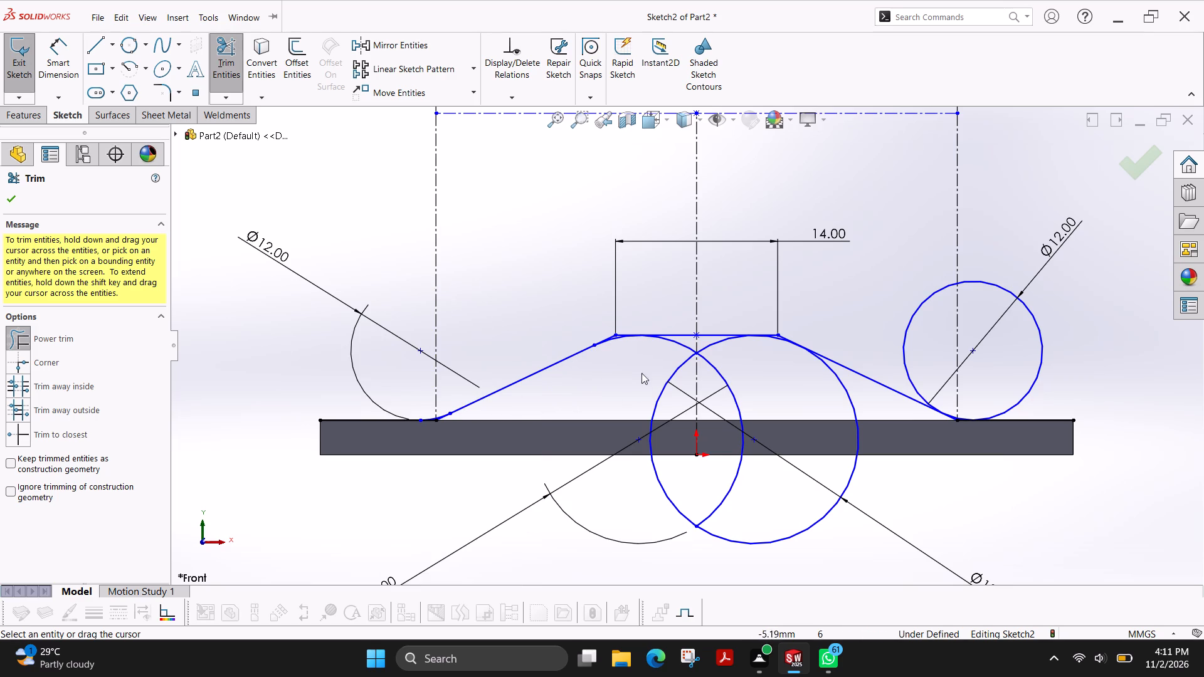
drag(668, 350, 685, 342)
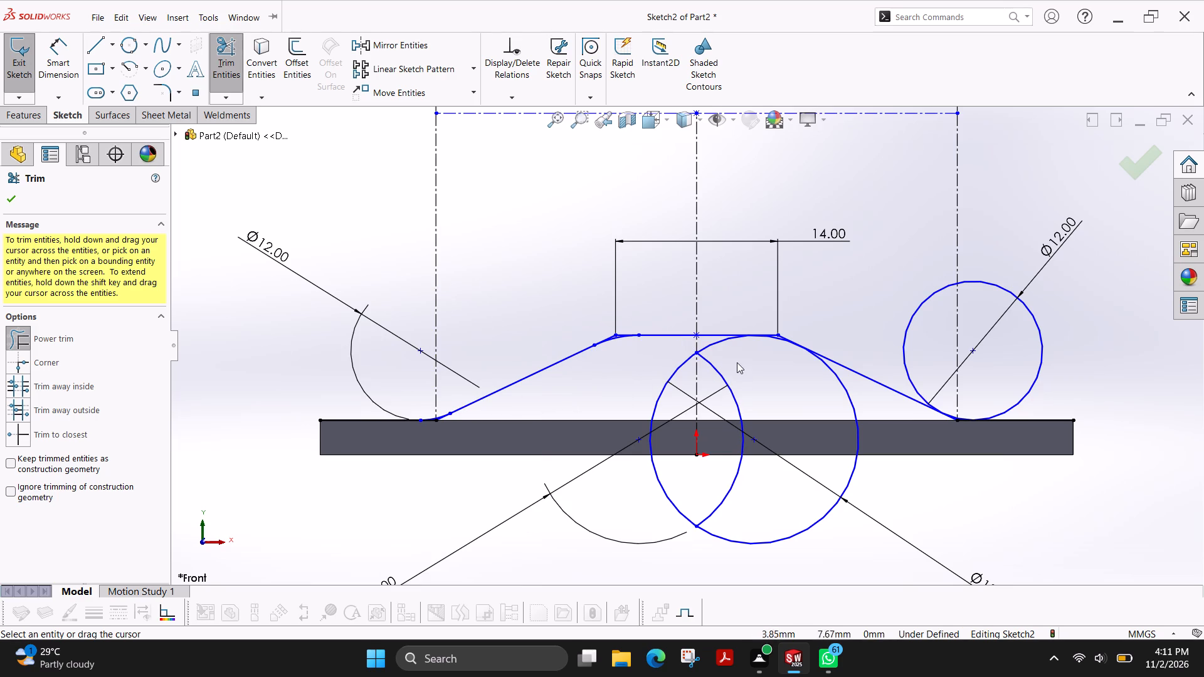
drag(728, 351, 706, 338)
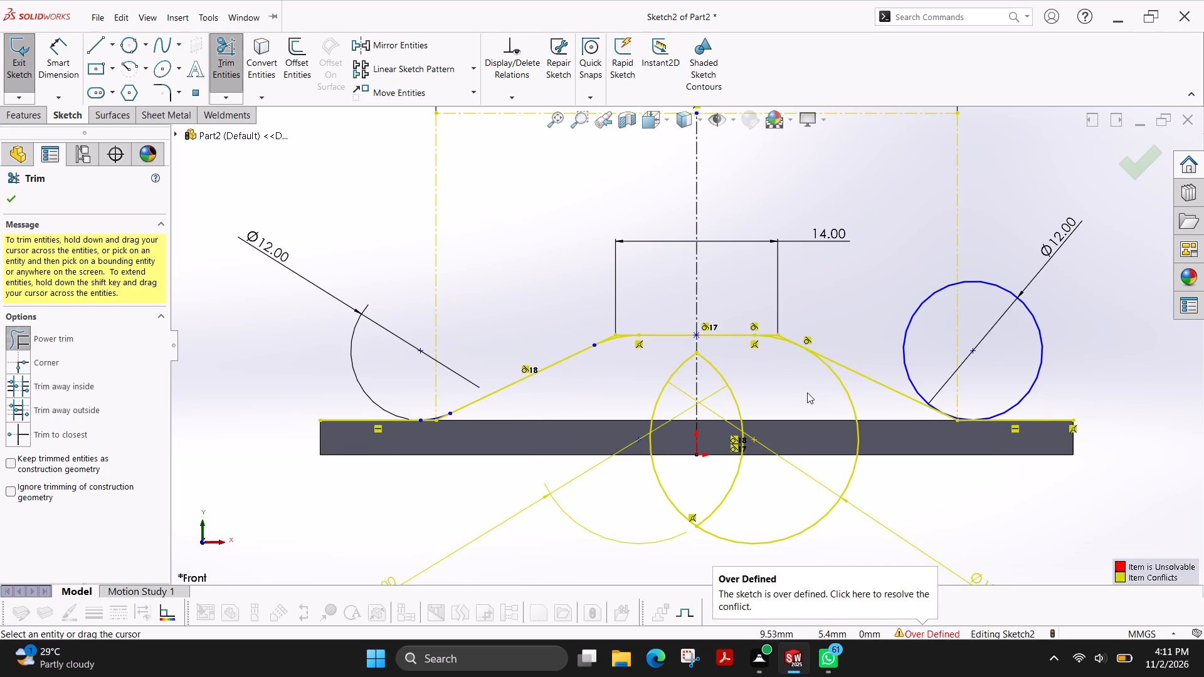
drag(826, 396, 872, 401)
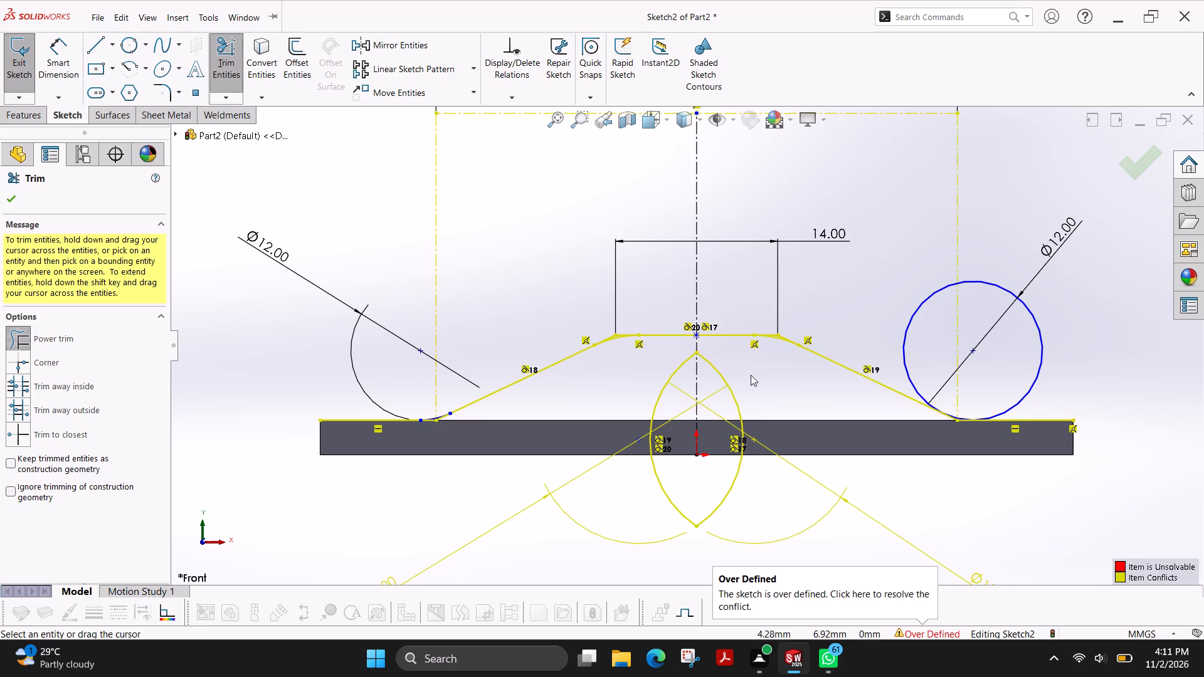
drag(752, 375, 719, 394)
drag(638, 369, 669, 407)
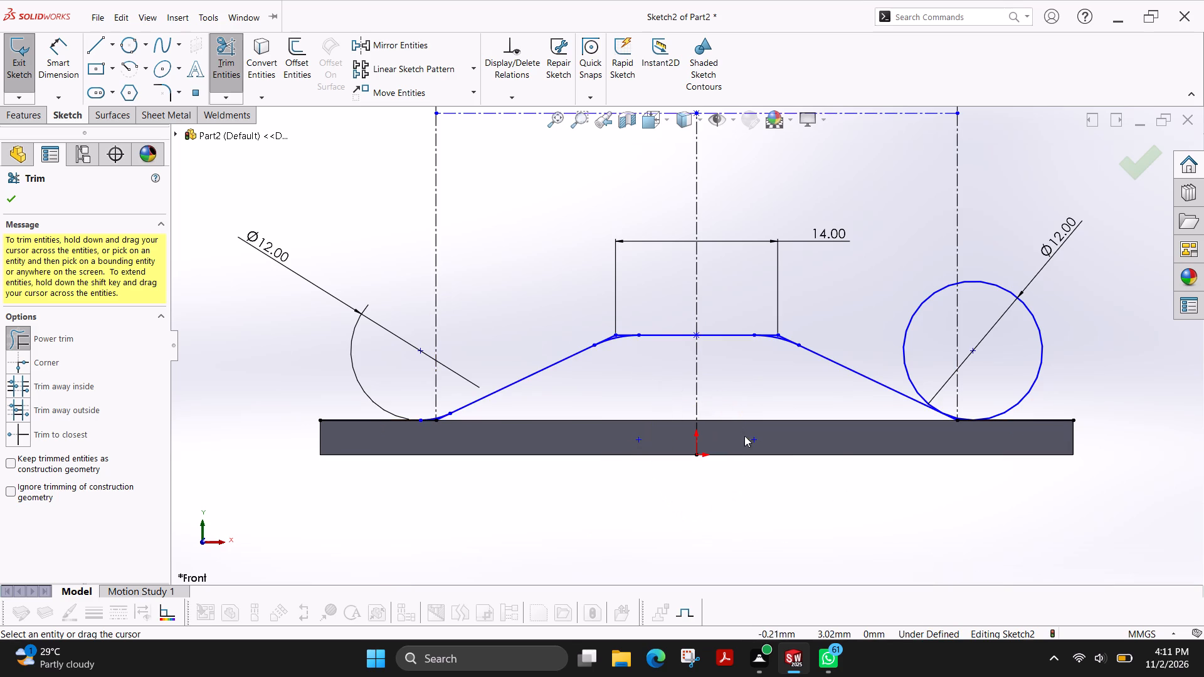
drag(1052, 330, 1023, 352)
drag(900, 295, 929, 329)
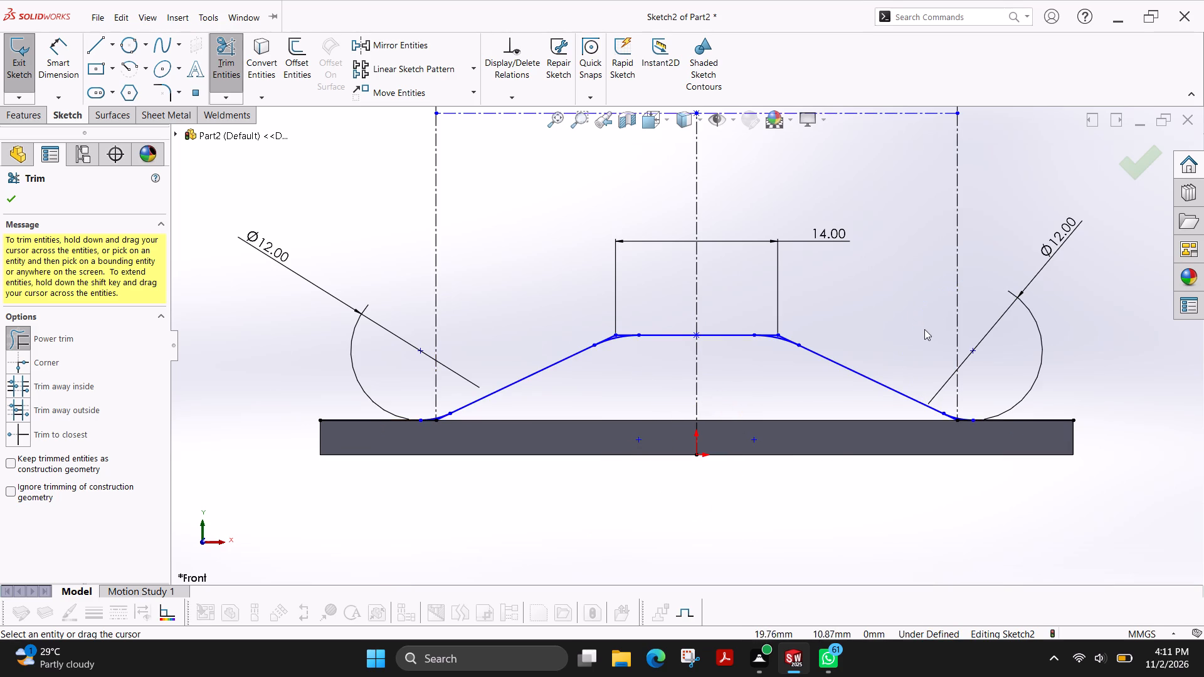
Trim the line ends beyond the arc where the left flat line meets the left sloped line.
scroll(482, 418, down, 10)
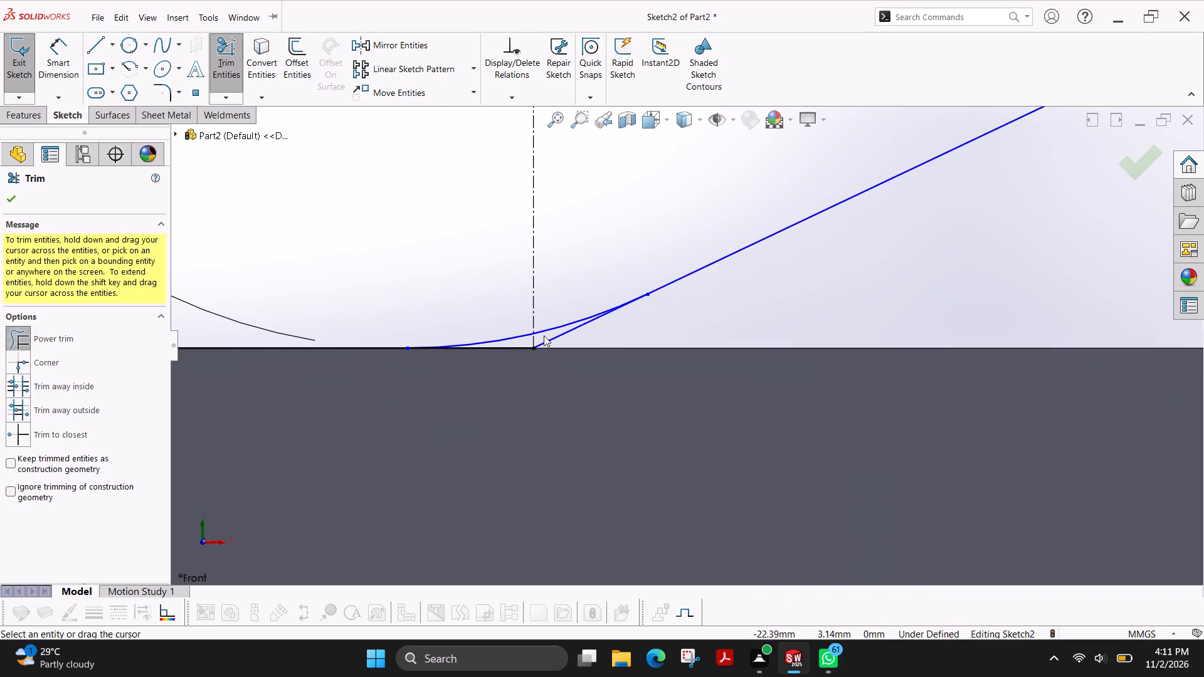
drag(584, 336, 569, 335)
drag(569, 335, 467, 374)
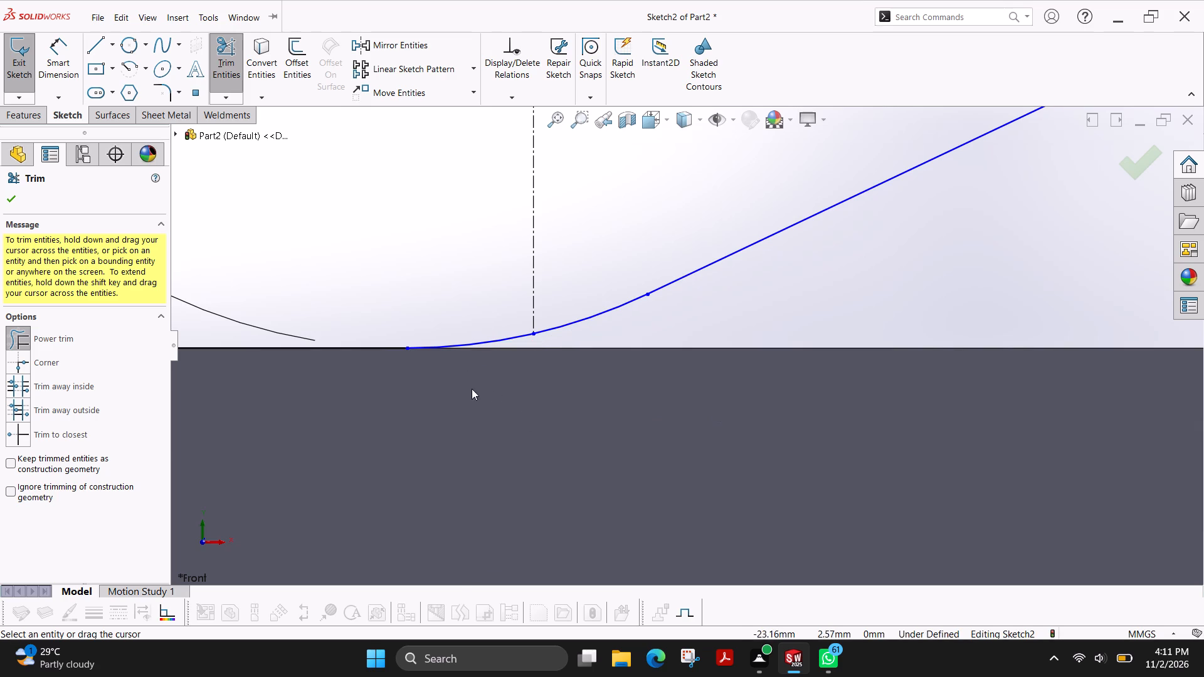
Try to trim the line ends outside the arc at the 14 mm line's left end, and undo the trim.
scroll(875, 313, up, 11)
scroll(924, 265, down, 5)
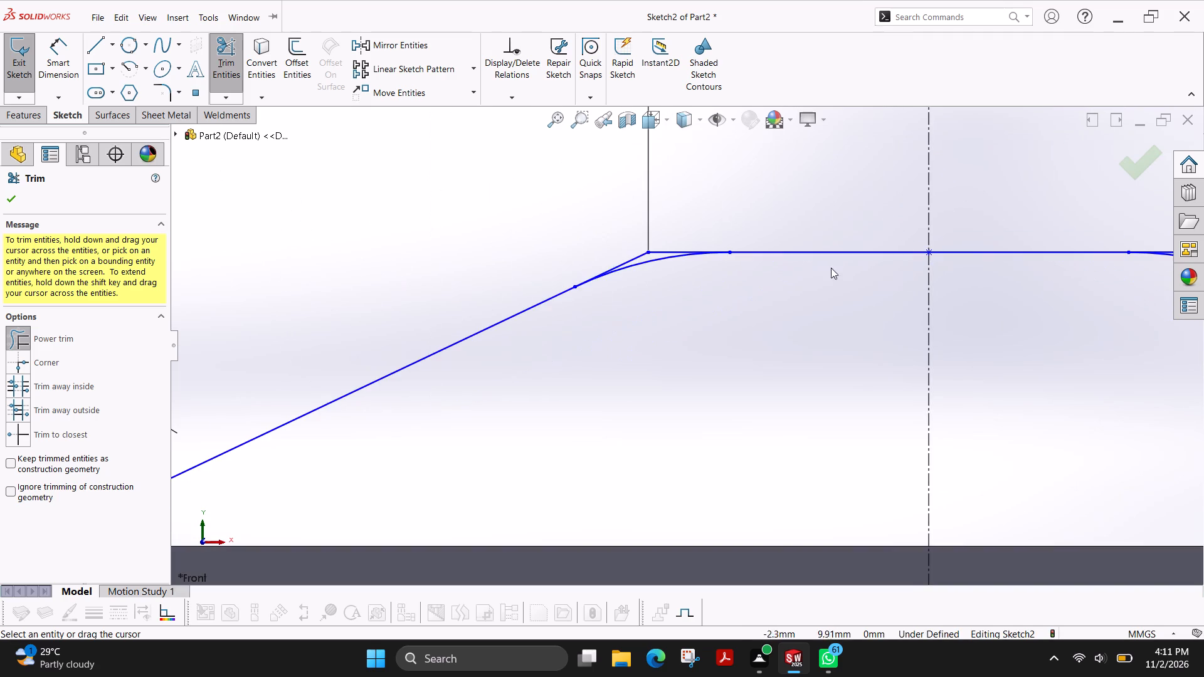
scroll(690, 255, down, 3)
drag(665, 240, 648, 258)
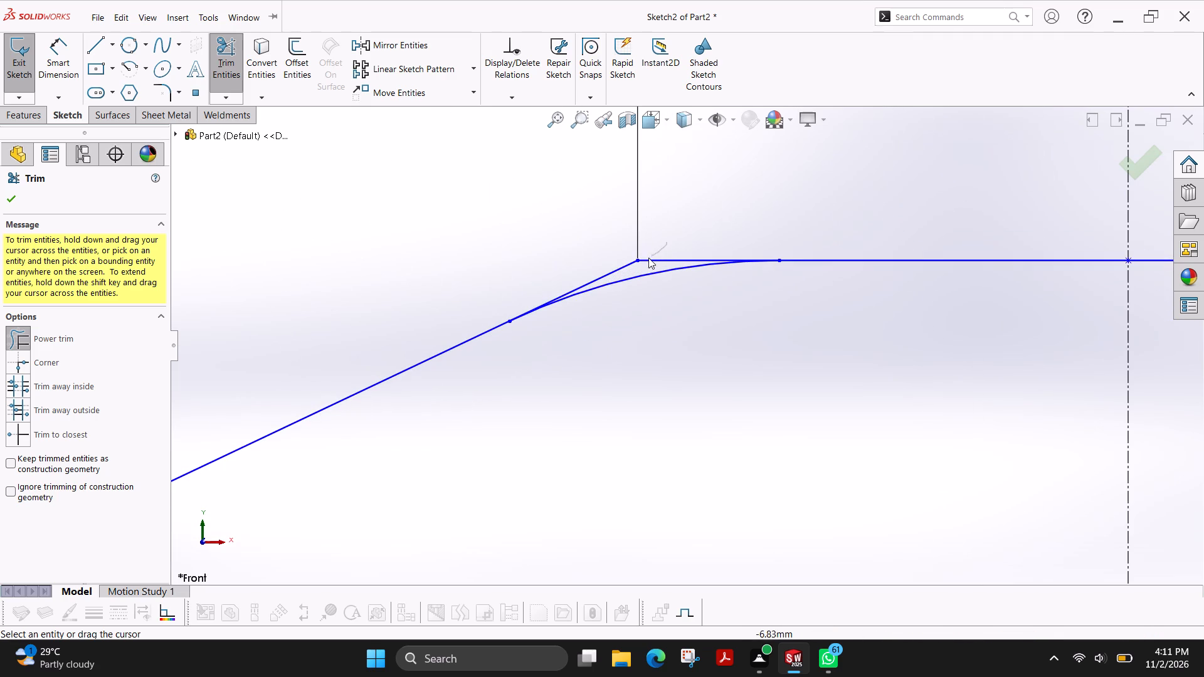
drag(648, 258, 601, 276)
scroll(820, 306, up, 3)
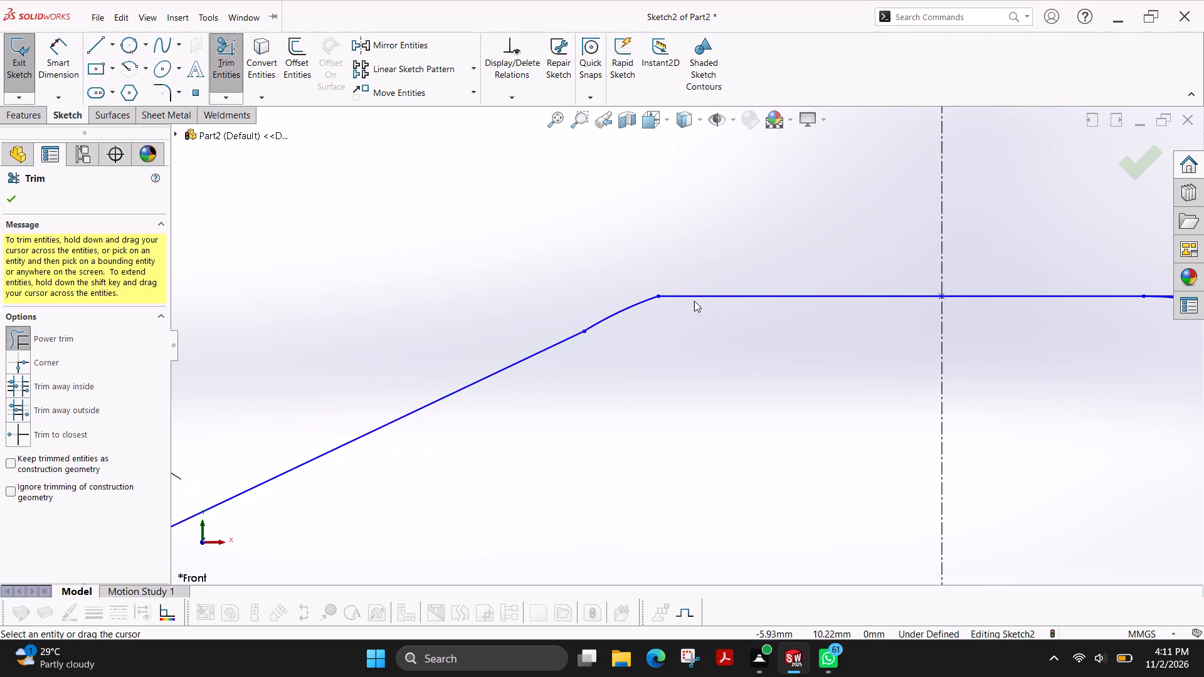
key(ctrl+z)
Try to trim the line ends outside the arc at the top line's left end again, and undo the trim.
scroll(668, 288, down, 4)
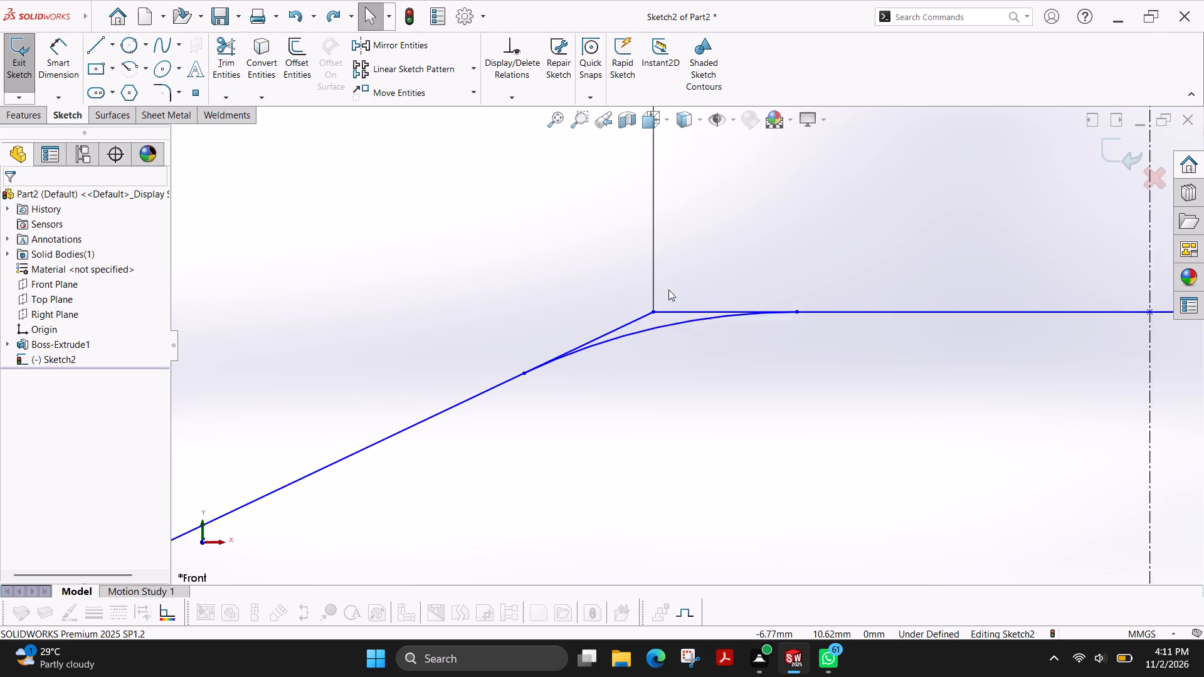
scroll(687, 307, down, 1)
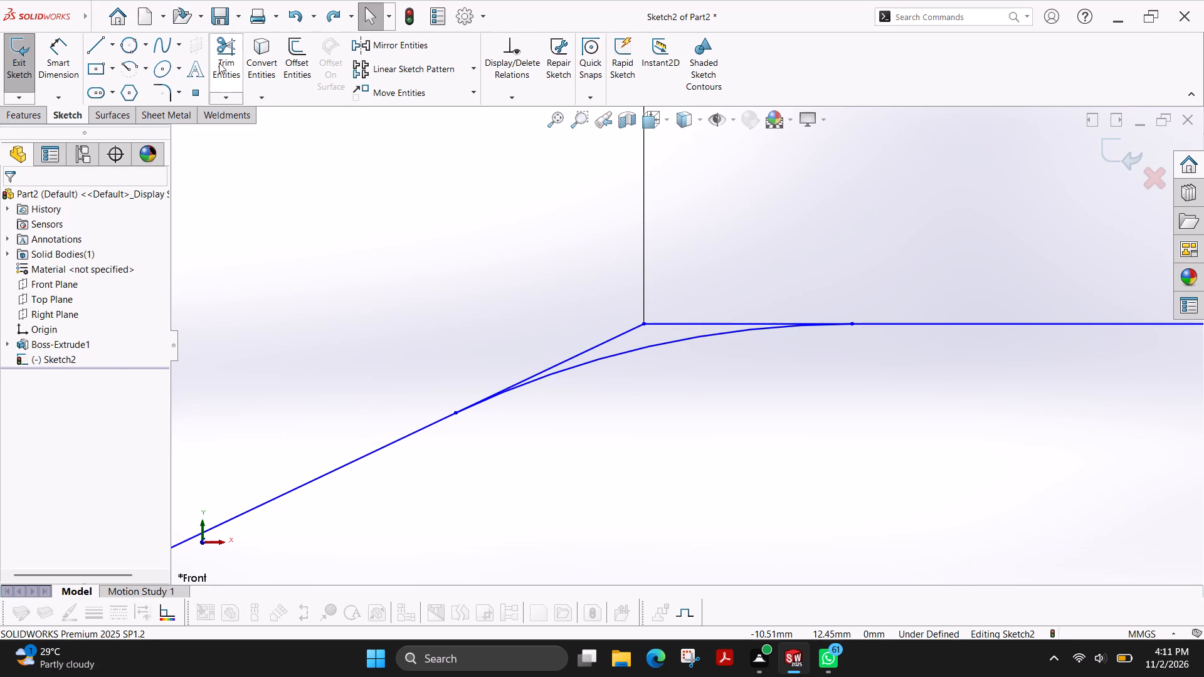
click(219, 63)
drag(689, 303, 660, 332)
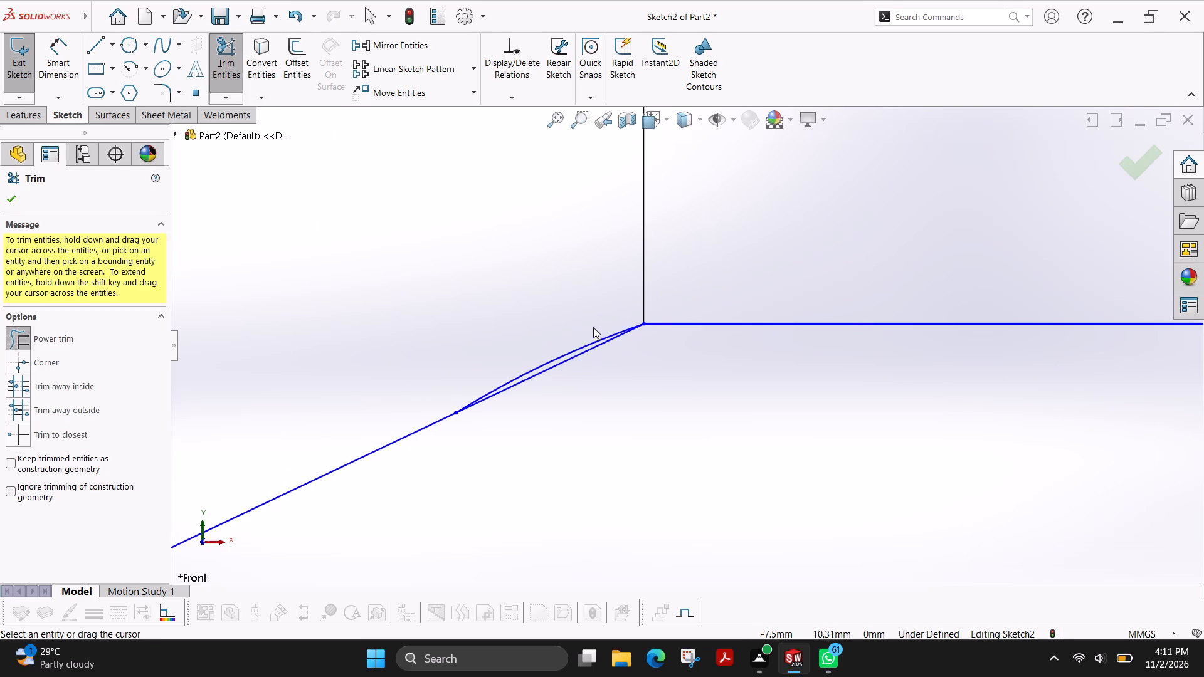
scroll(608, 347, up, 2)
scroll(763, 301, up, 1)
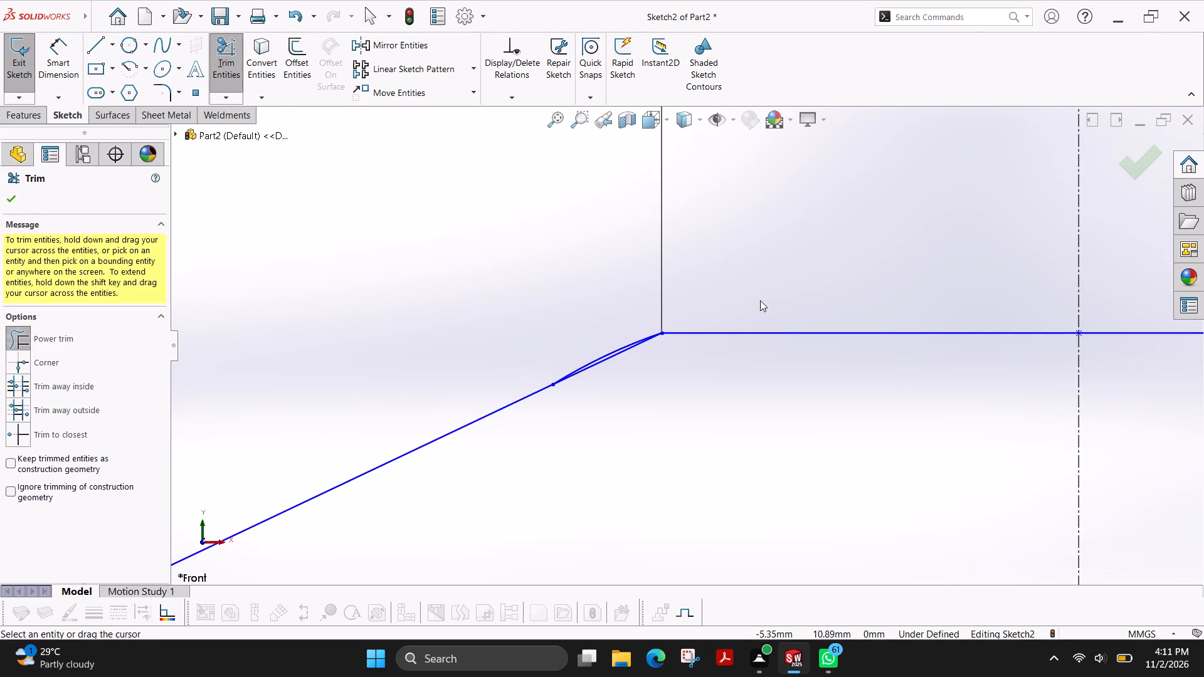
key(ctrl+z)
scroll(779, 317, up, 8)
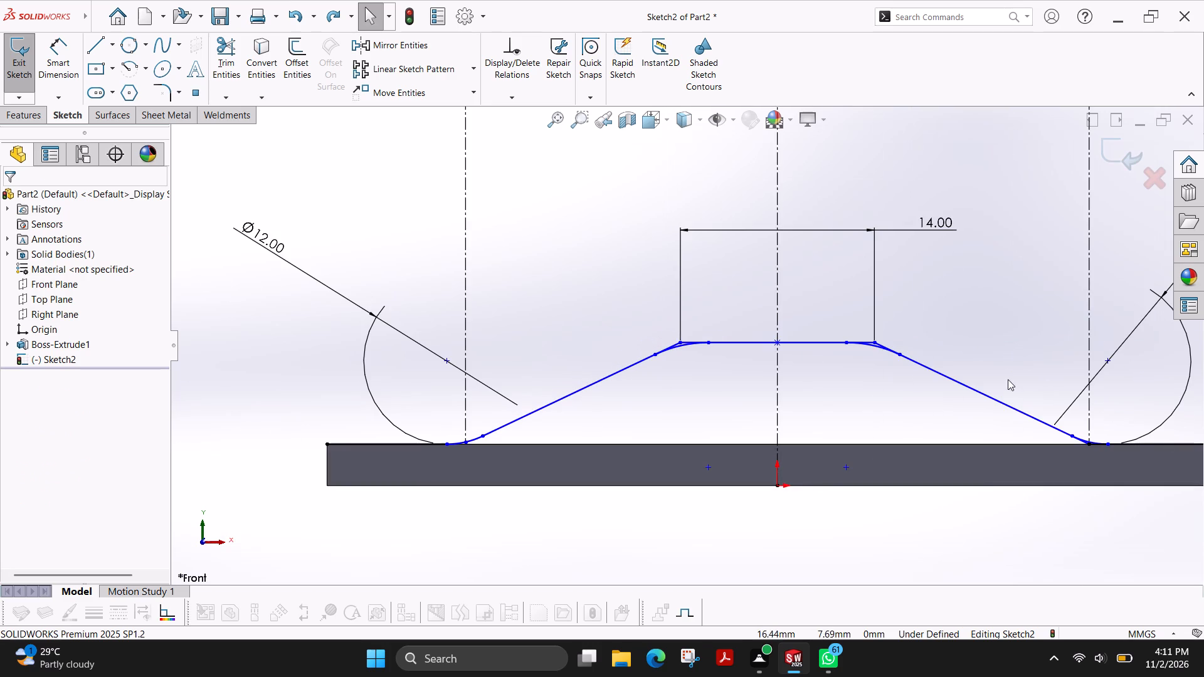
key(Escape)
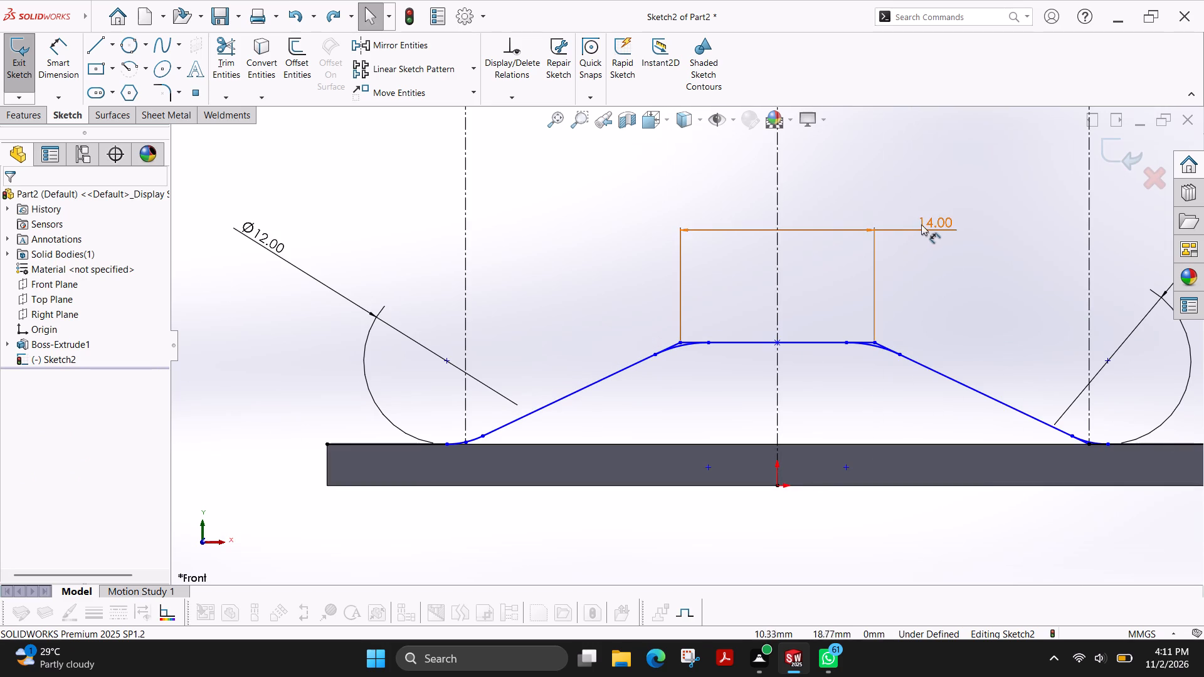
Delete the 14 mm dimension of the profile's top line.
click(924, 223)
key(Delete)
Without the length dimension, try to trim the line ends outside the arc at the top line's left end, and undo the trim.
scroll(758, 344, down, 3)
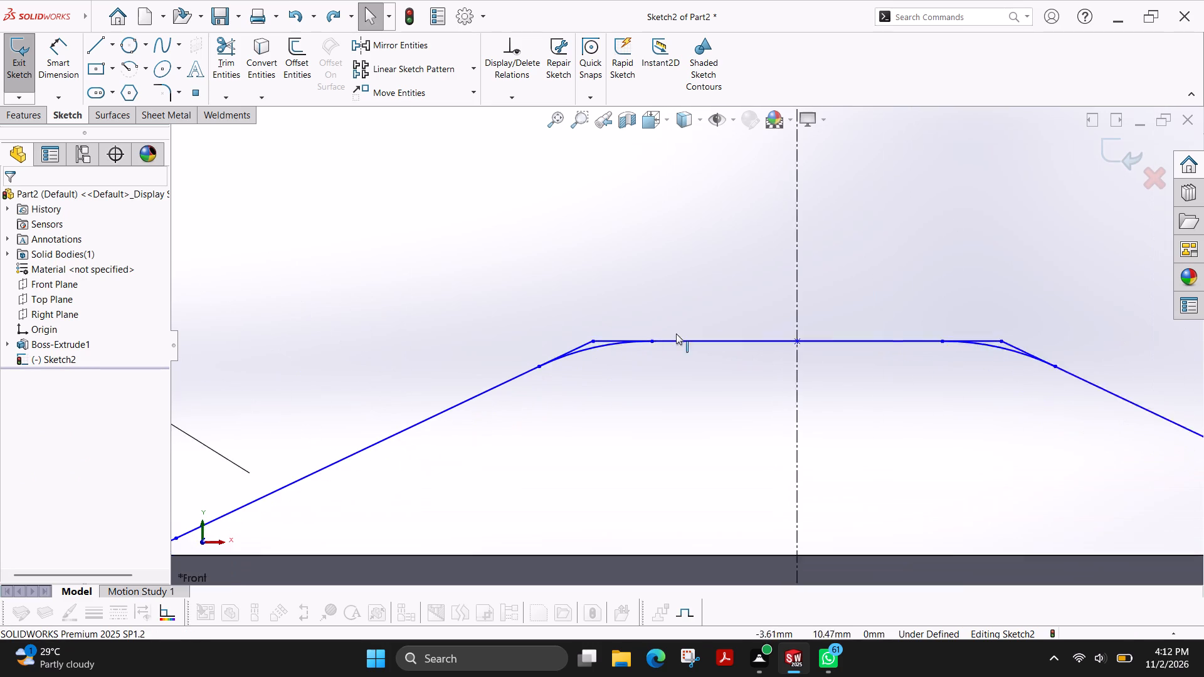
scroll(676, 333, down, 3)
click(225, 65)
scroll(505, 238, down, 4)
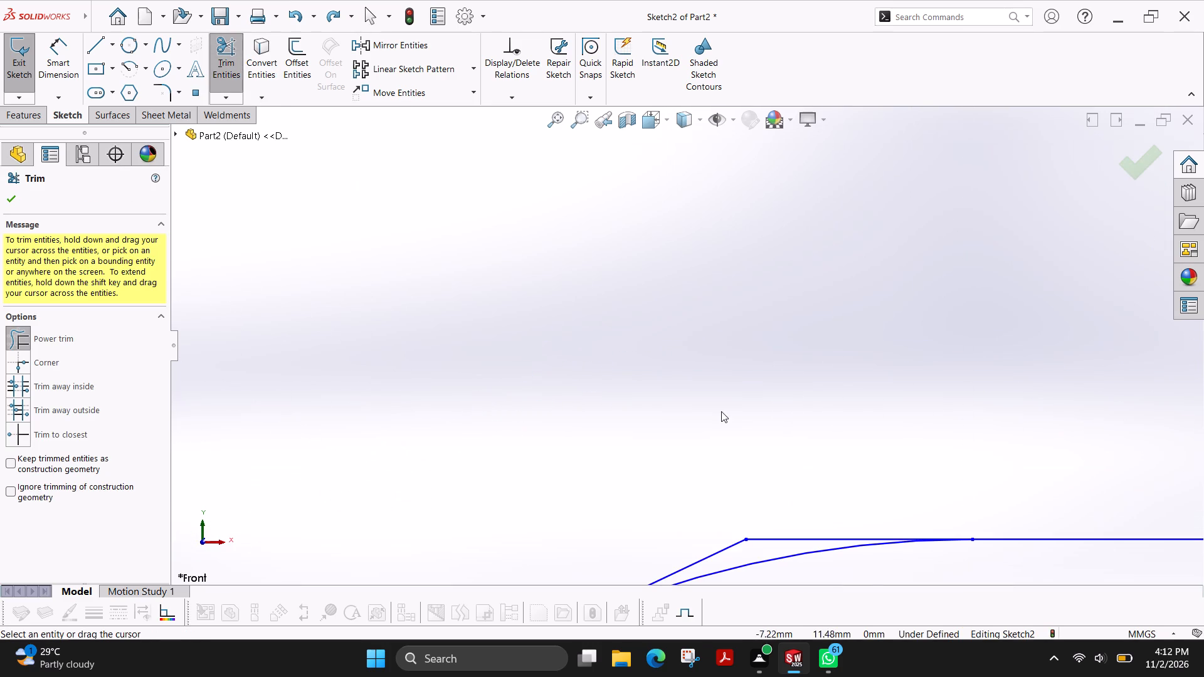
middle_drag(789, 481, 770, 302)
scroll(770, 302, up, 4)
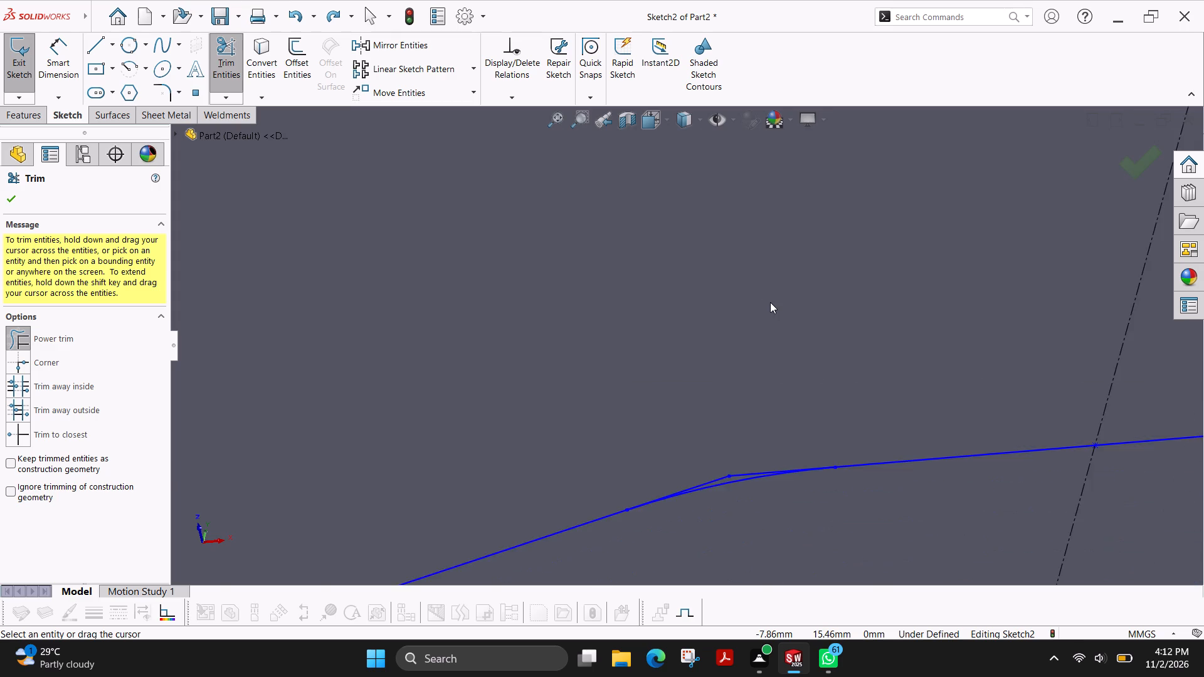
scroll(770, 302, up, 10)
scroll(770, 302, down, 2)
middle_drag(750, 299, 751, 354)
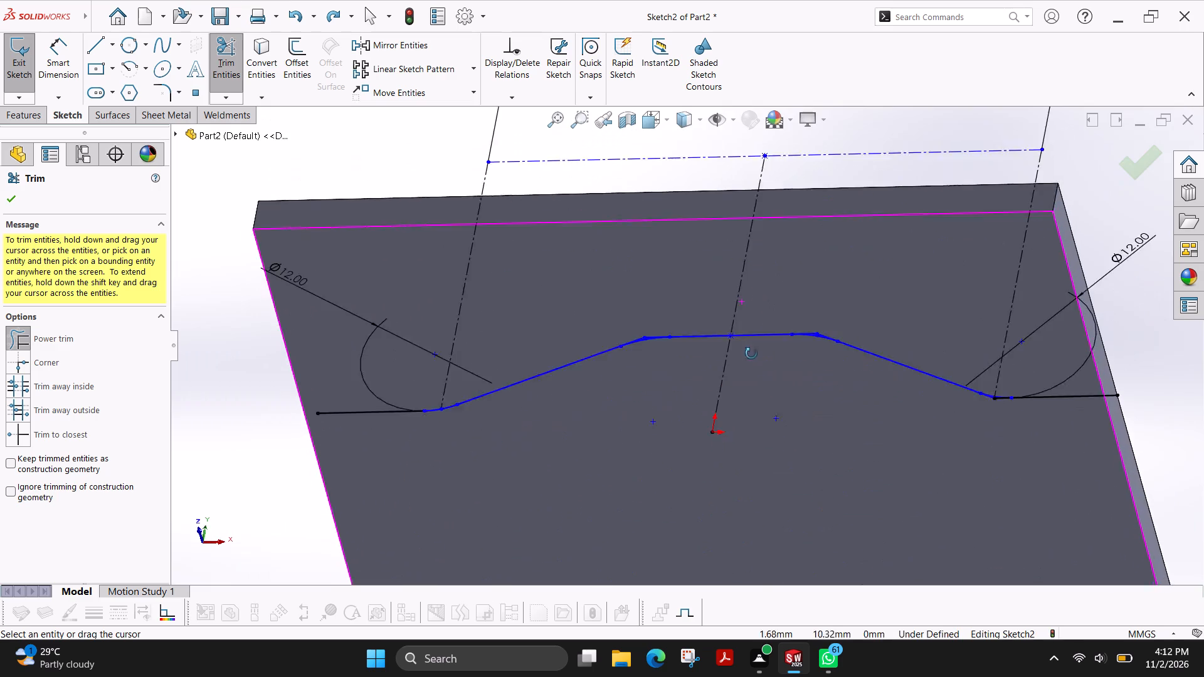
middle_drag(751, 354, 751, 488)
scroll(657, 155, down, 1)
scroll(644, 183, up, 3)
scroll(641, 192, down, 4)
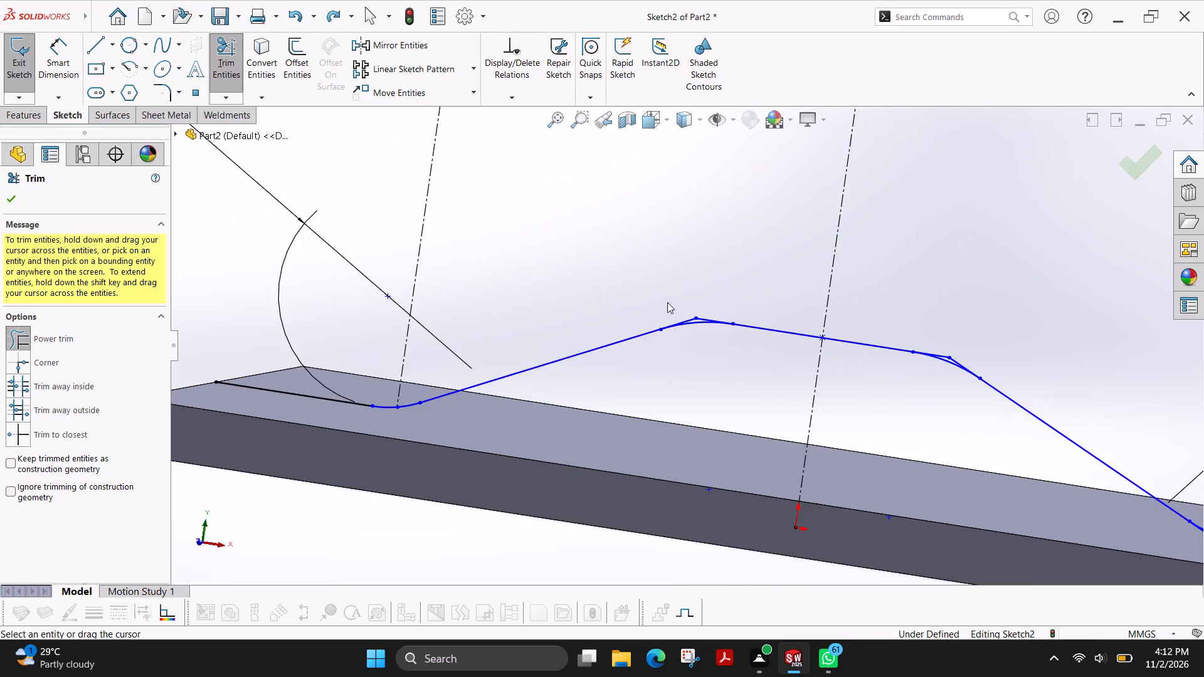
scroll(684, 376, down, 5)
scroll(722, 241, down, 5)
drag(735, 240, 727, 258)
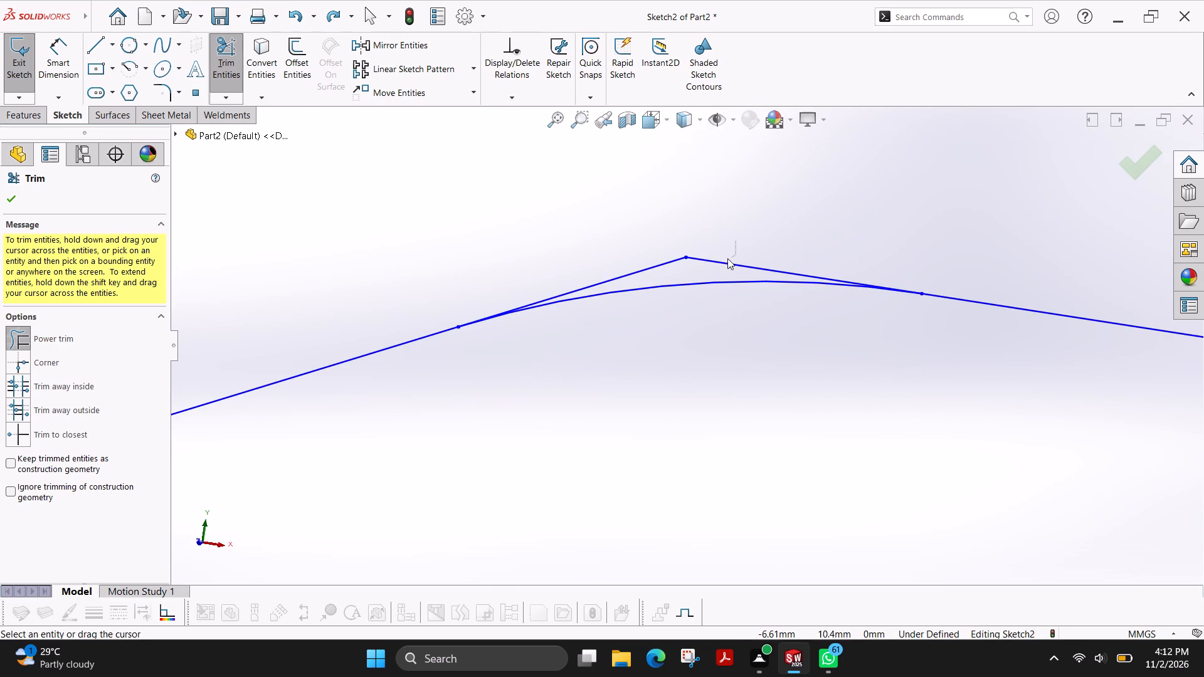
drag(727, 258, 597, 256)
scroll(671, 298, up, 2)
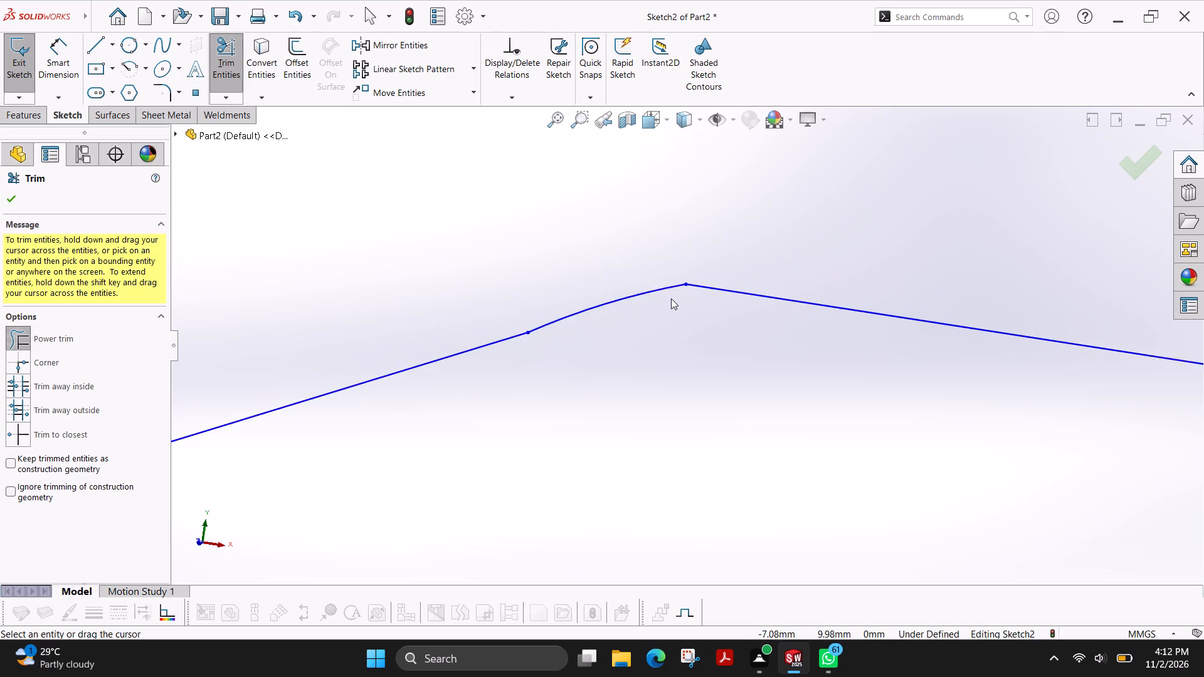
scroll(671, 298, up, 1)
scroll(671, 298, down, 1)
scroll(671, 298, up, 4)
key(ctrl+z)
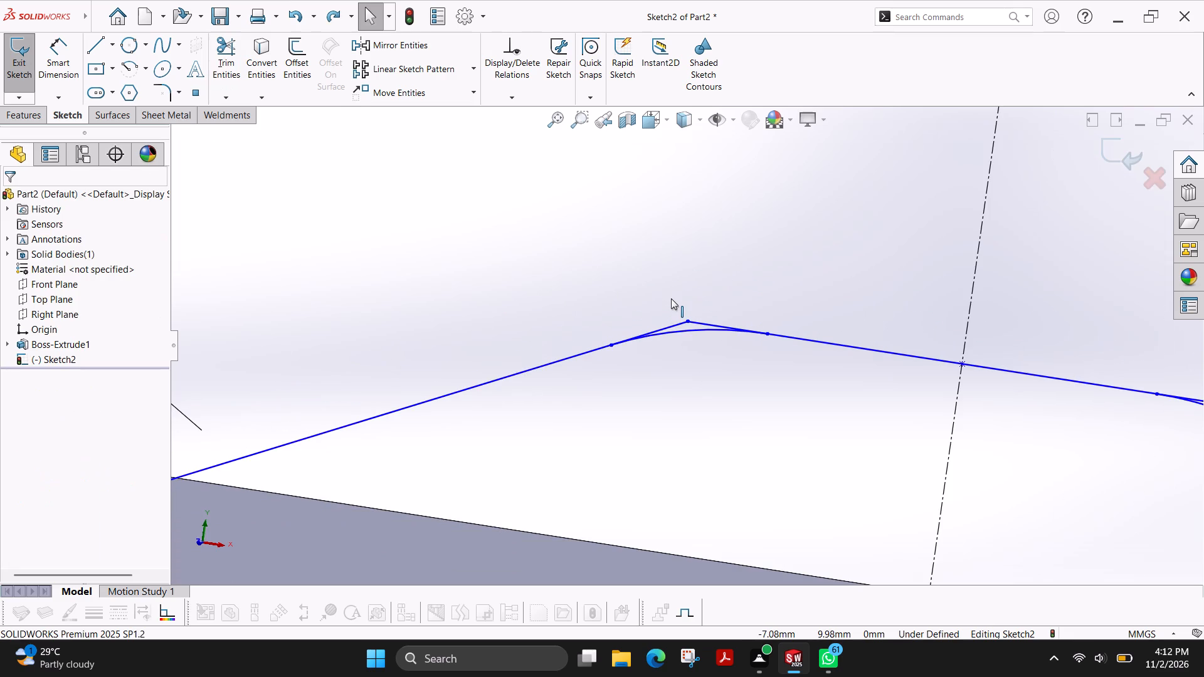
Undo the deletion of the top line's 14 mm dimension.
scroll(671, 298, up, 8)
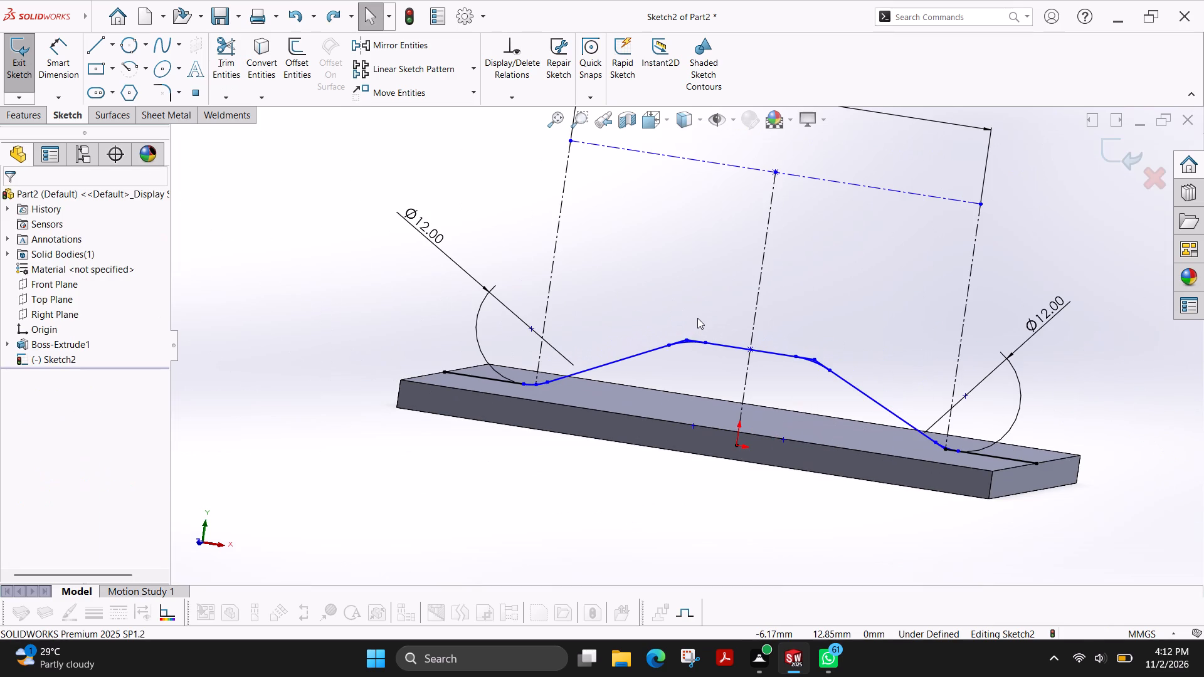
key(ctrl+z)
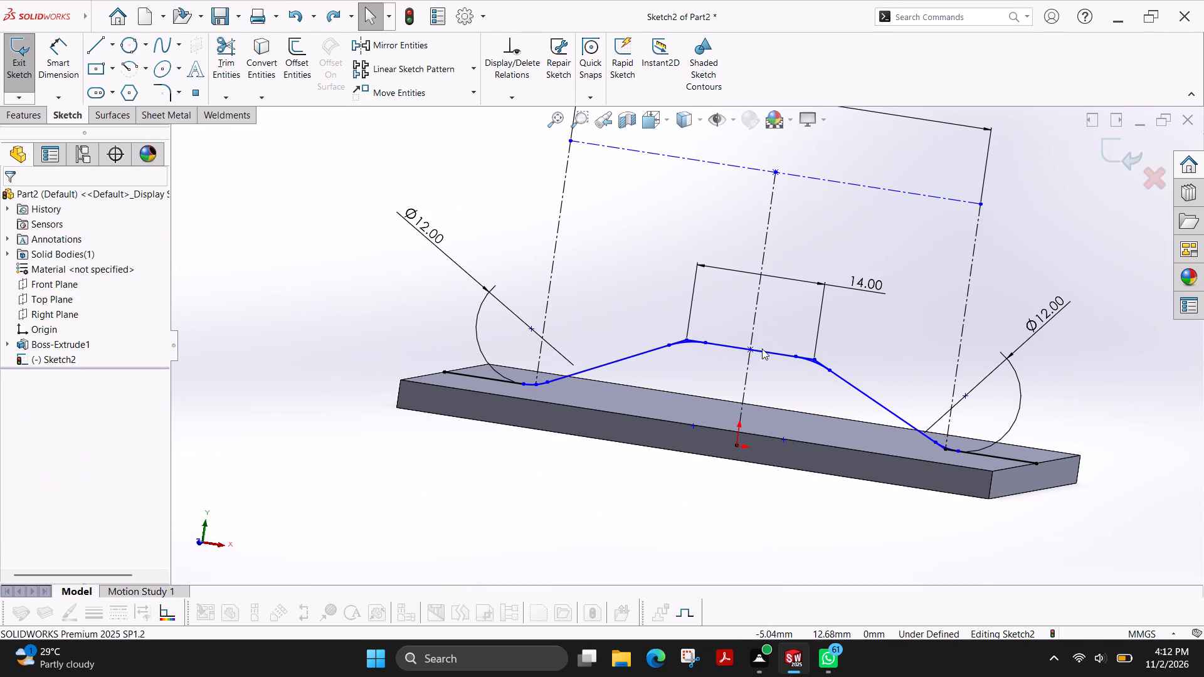
Exit the profile sketch and reopen it for editing.
click(20, 62)
click(21, 57)
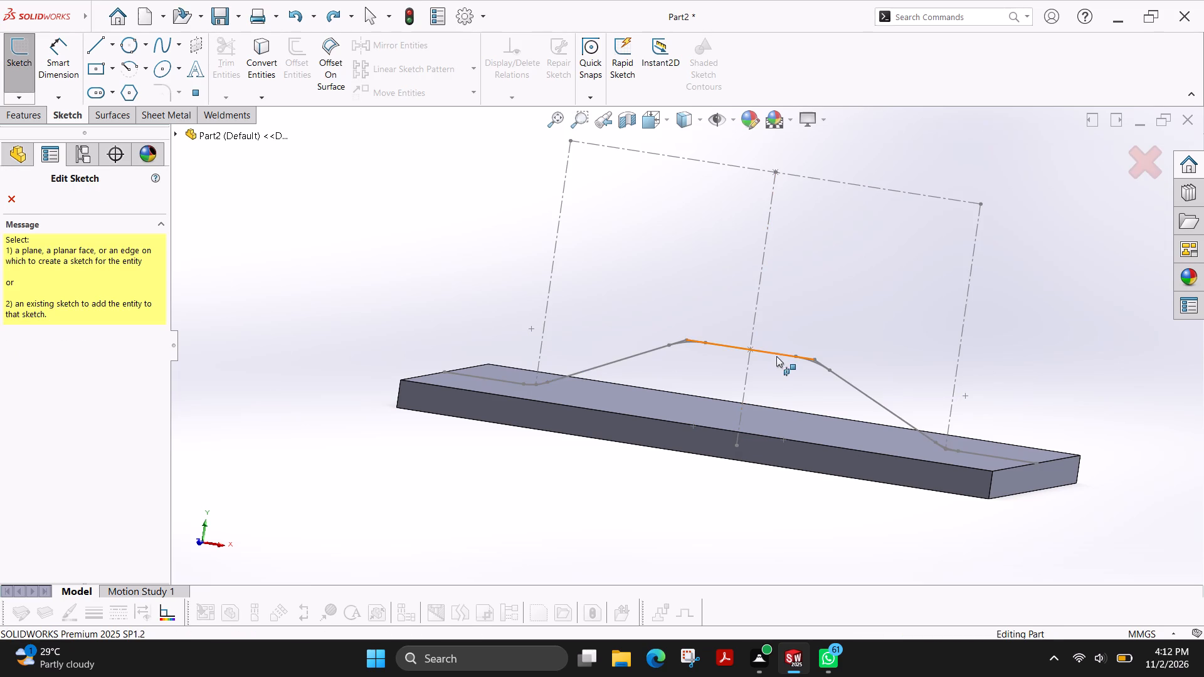
click(776, 355)
Dimension the radius of each arc at the two ends of the top line as 9 mm.
scroll(640, 388, down, 5)
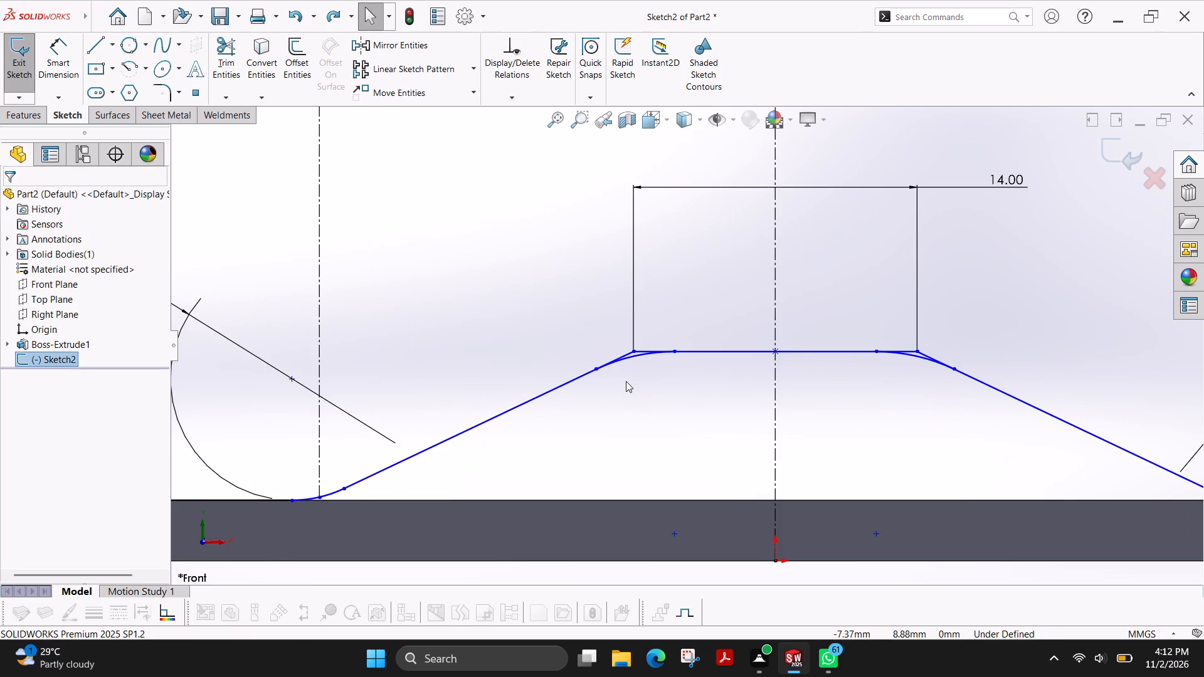
scroll(626, 381, up, 2)
scroll(635, 346, down, 3)
click(72, 56)
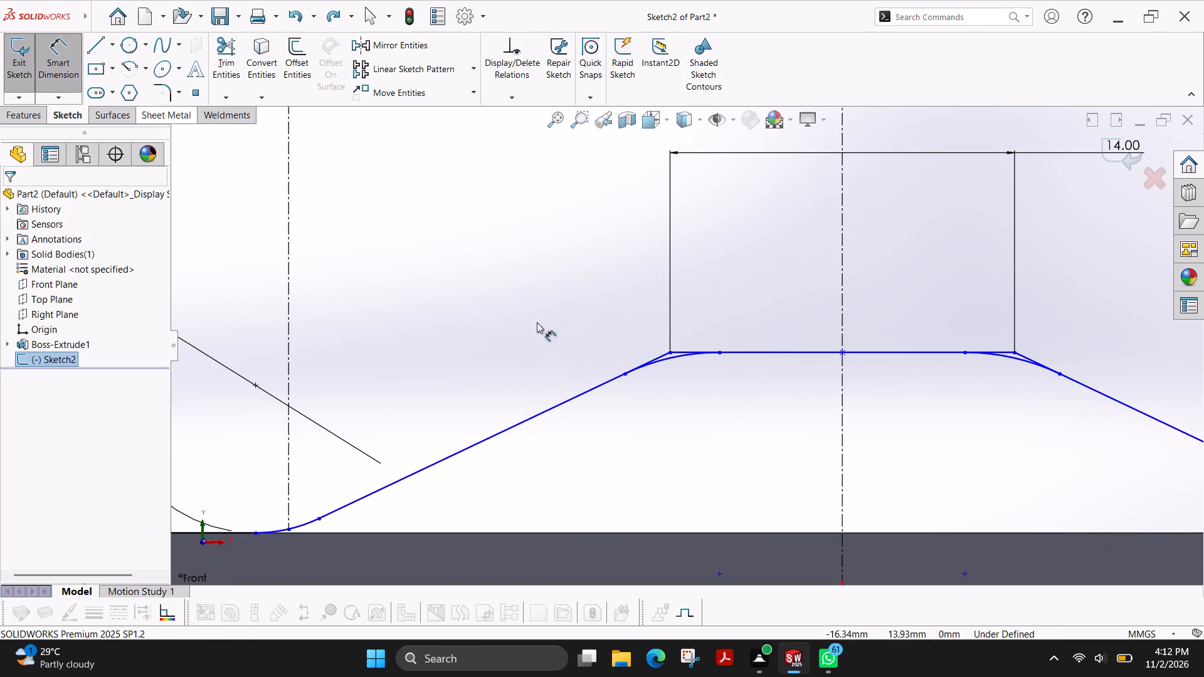
click(674, 357)
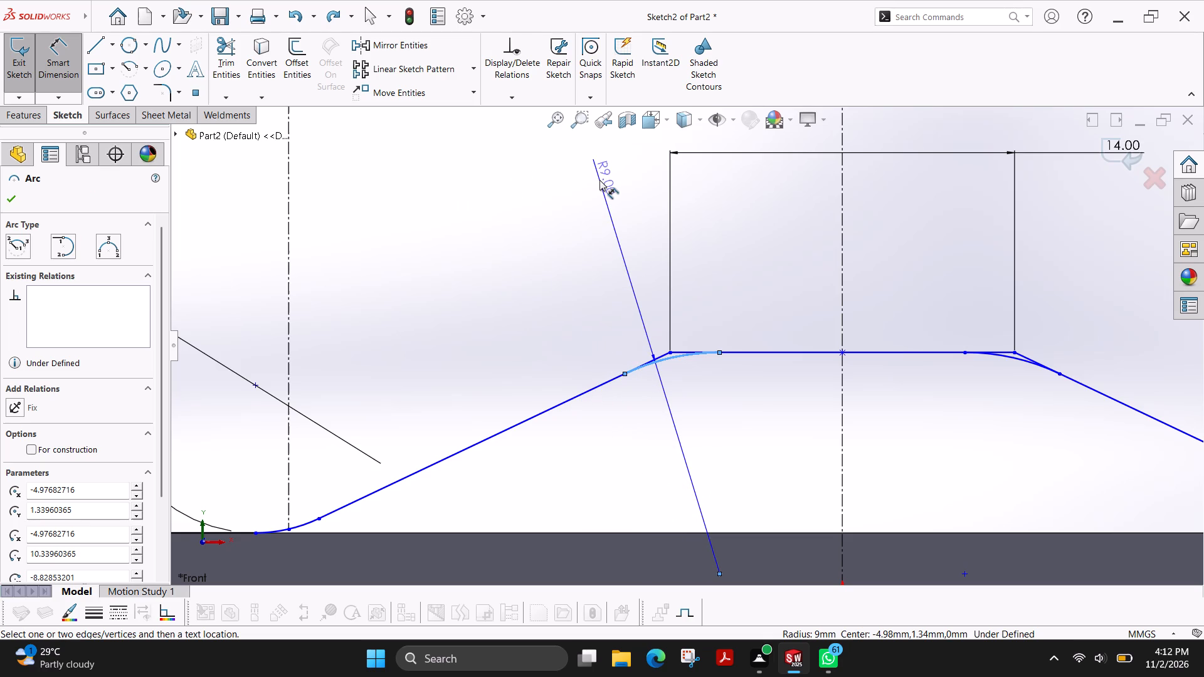
click(599, 180)
key(Return)
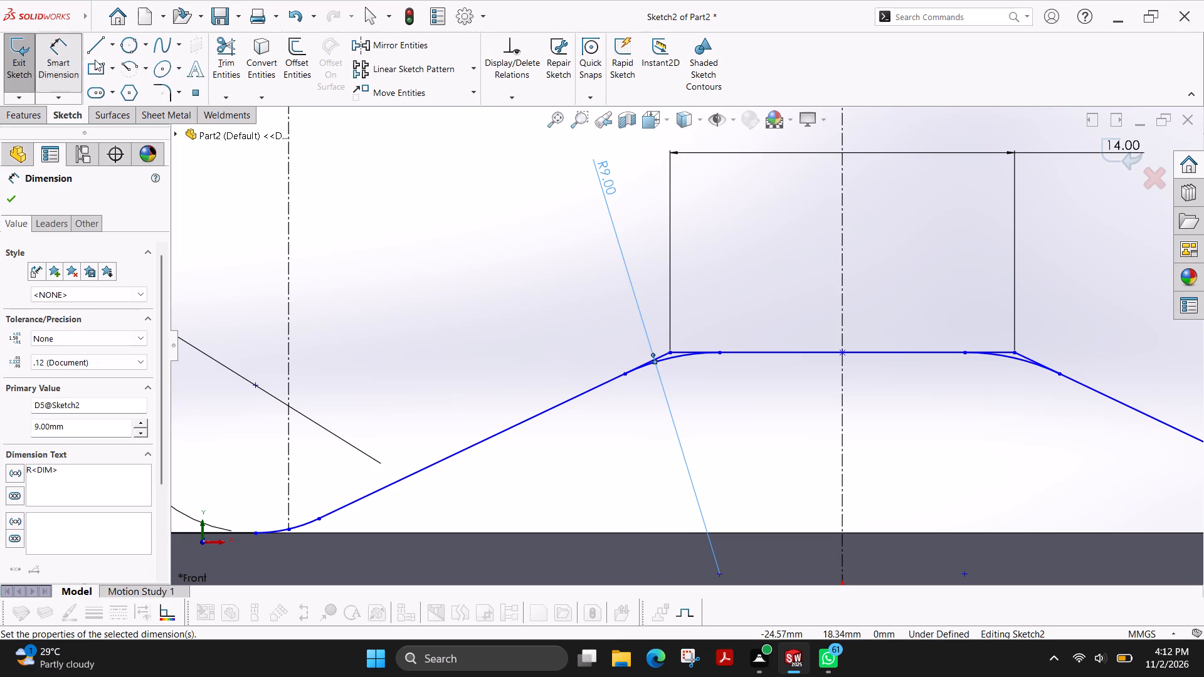
click(1016, 359)
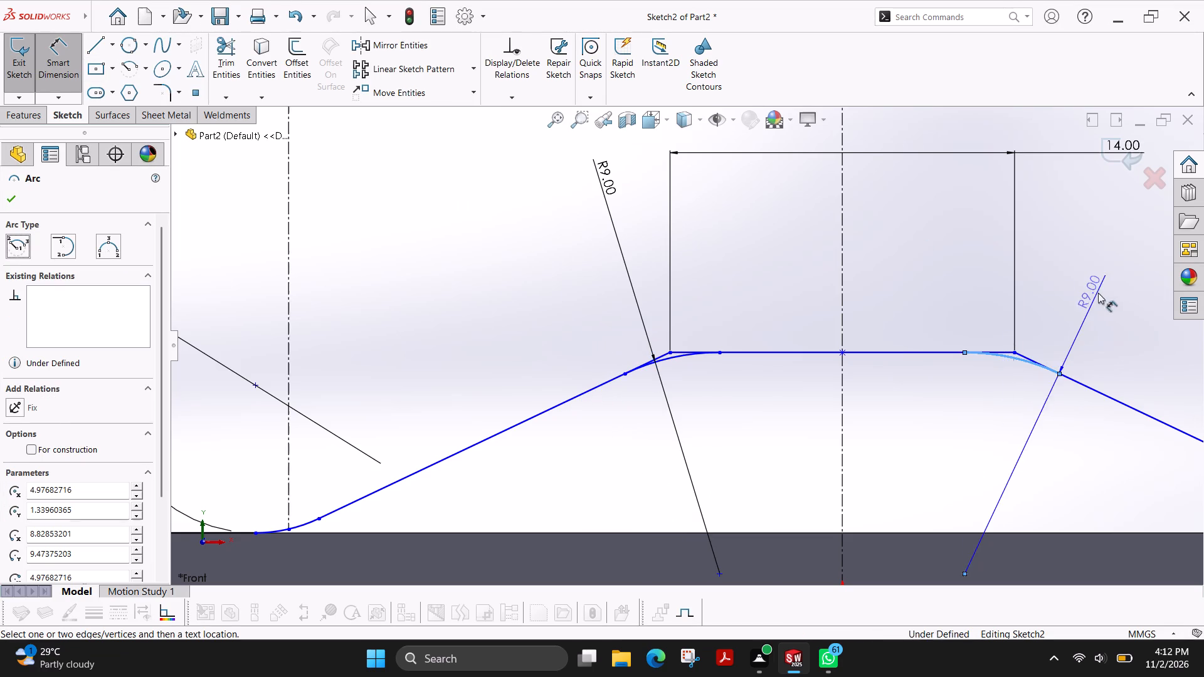
click(1107, 274)
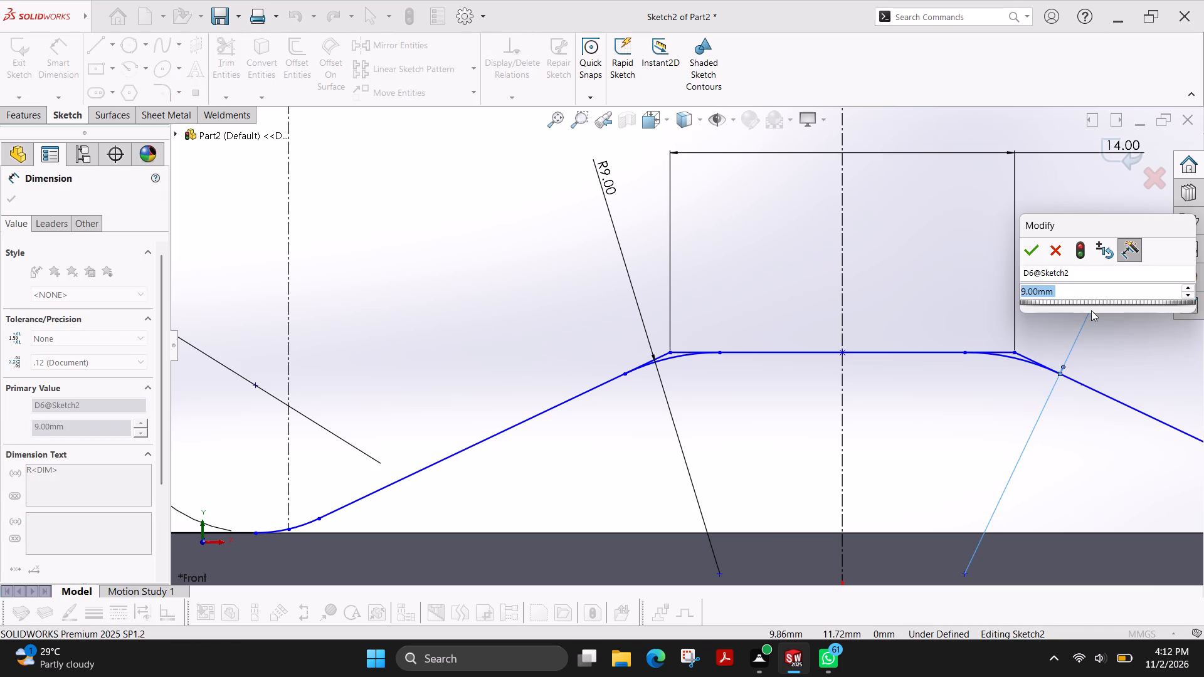
key(Return)
scroll(758, 335, down, 4)
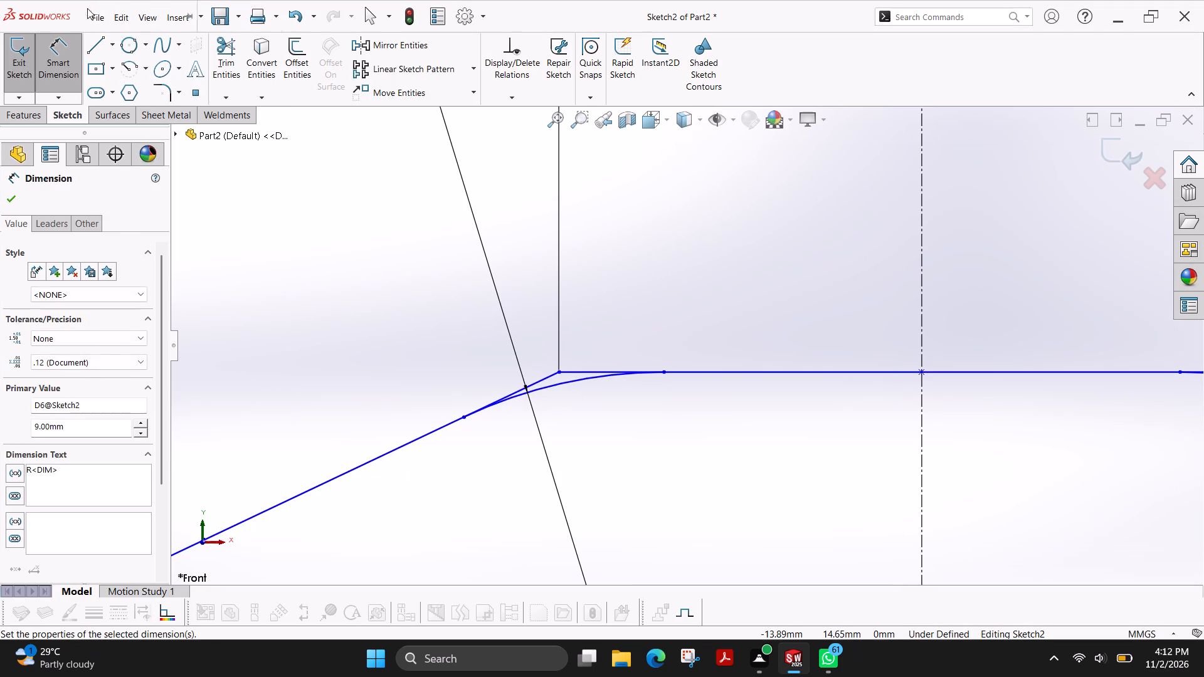
click(304, 152)
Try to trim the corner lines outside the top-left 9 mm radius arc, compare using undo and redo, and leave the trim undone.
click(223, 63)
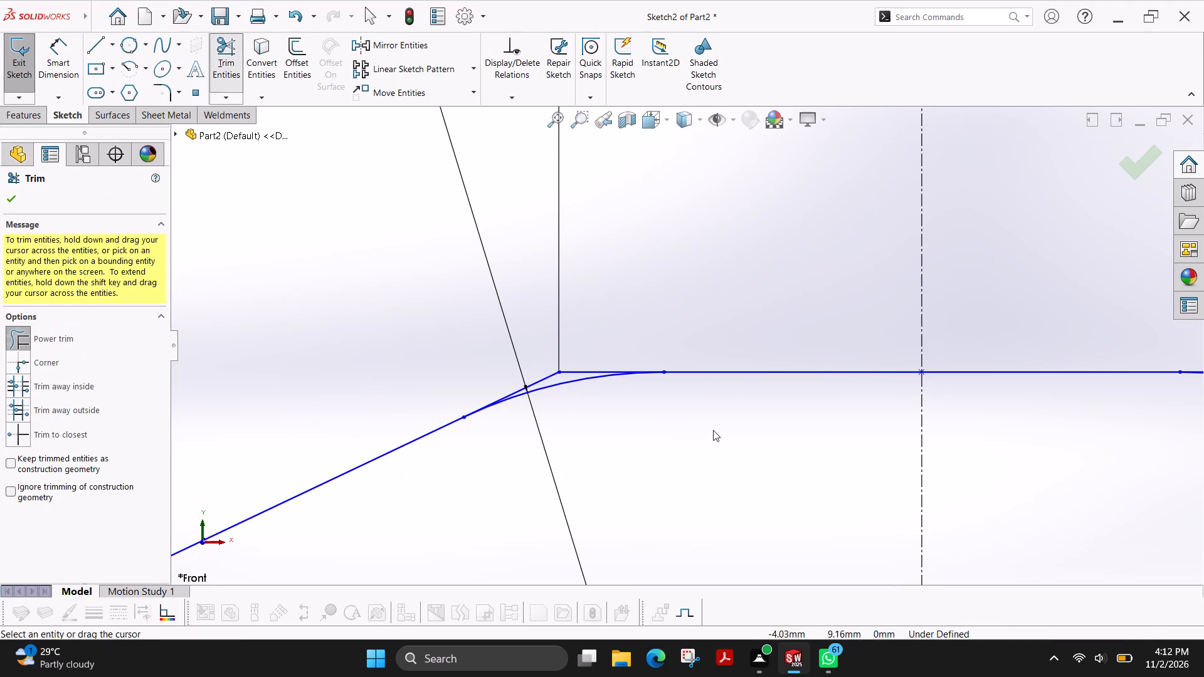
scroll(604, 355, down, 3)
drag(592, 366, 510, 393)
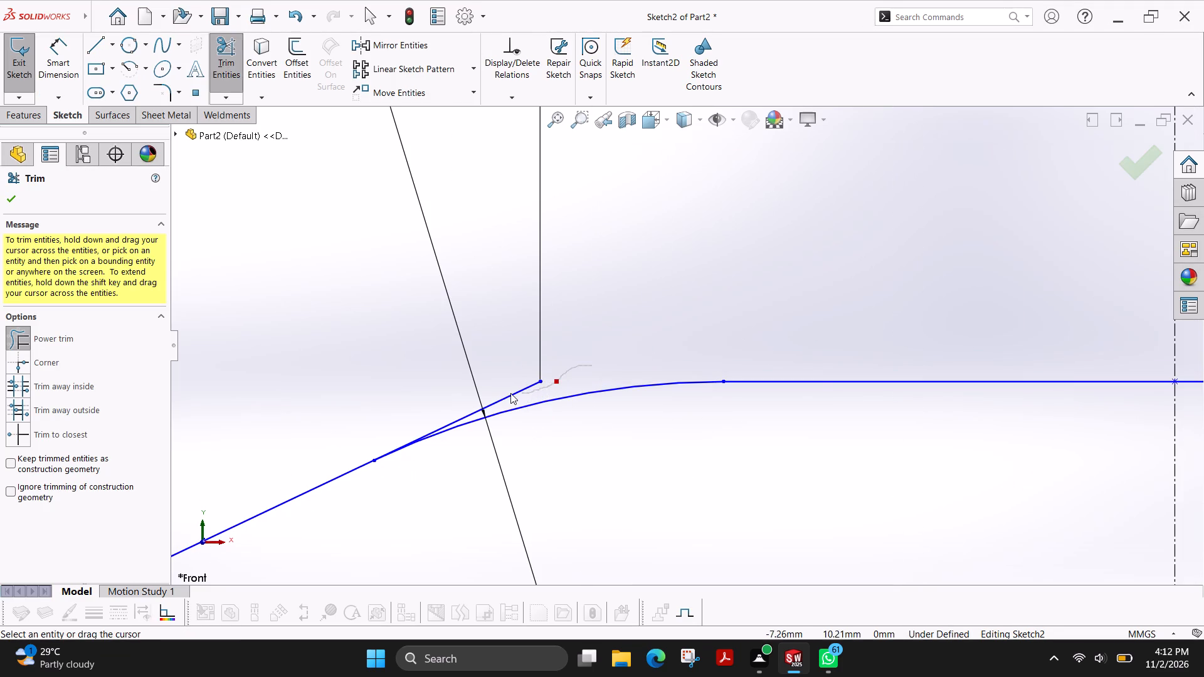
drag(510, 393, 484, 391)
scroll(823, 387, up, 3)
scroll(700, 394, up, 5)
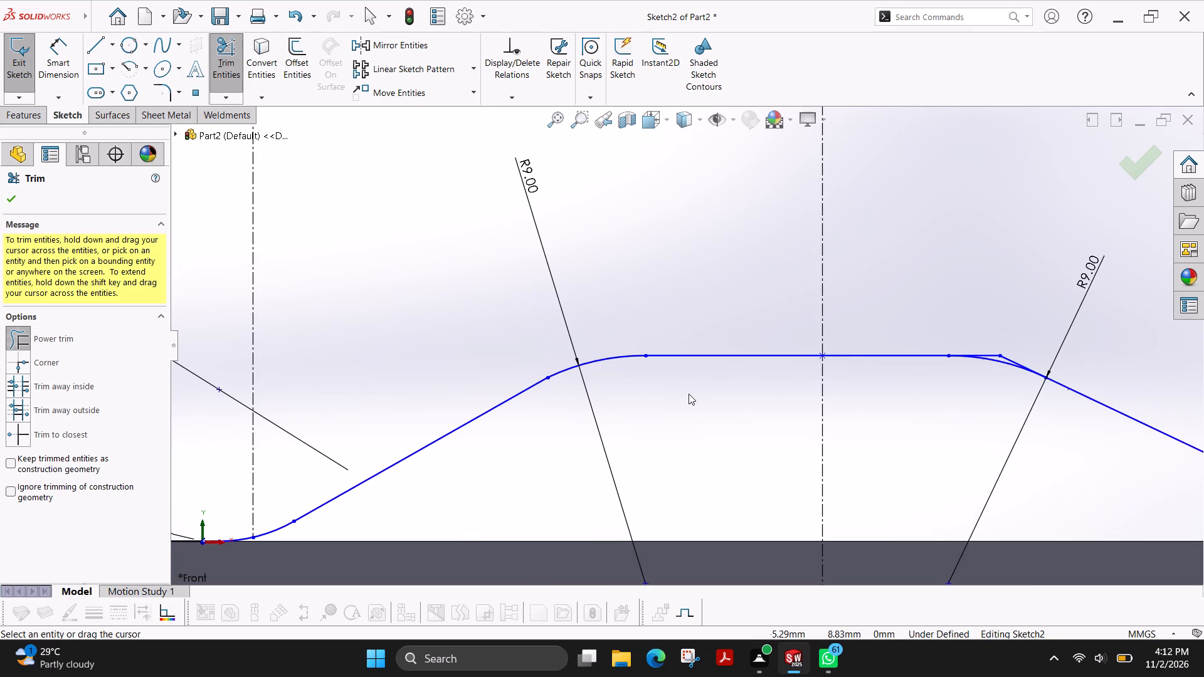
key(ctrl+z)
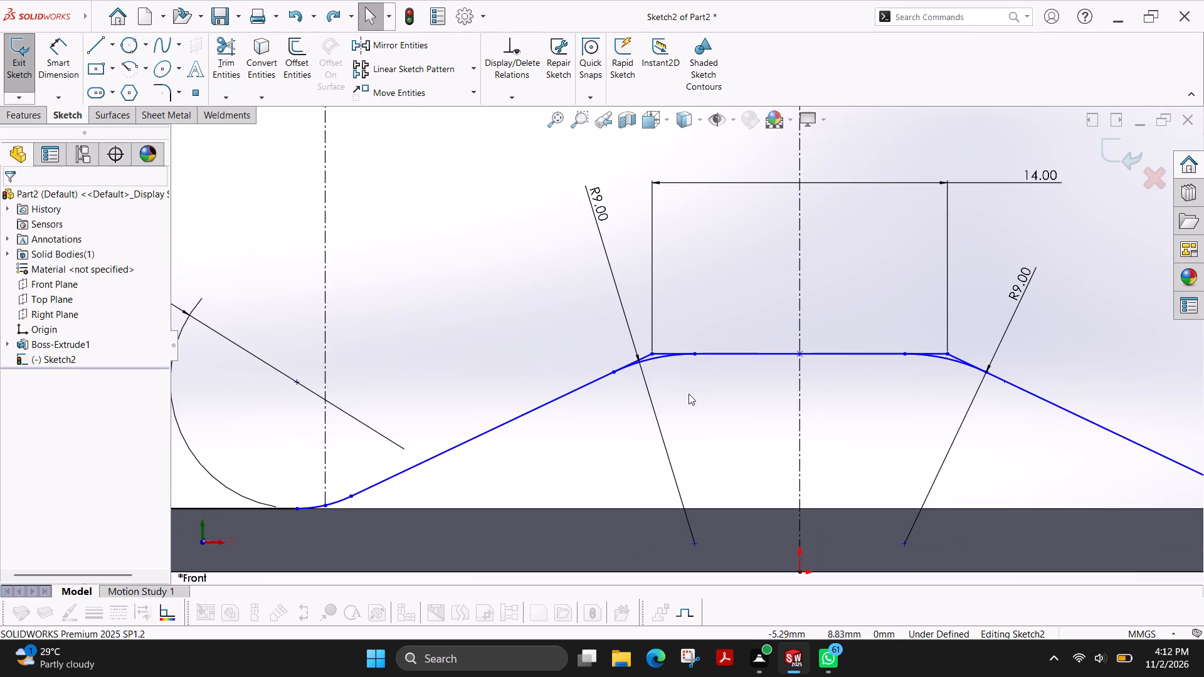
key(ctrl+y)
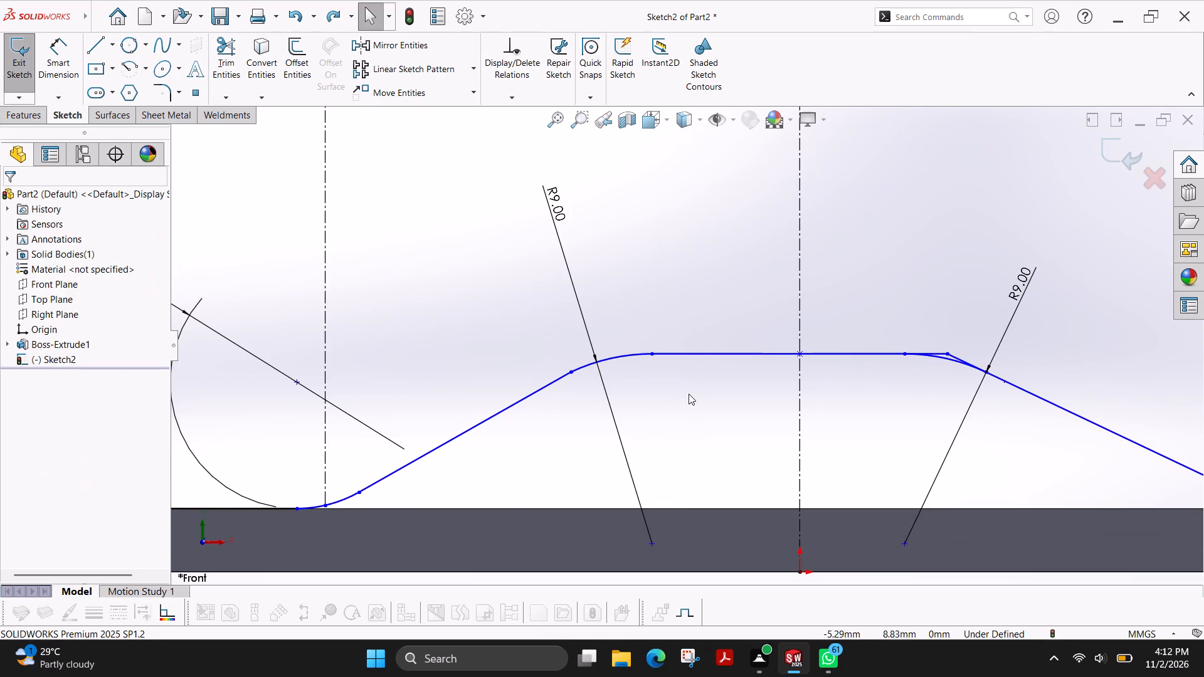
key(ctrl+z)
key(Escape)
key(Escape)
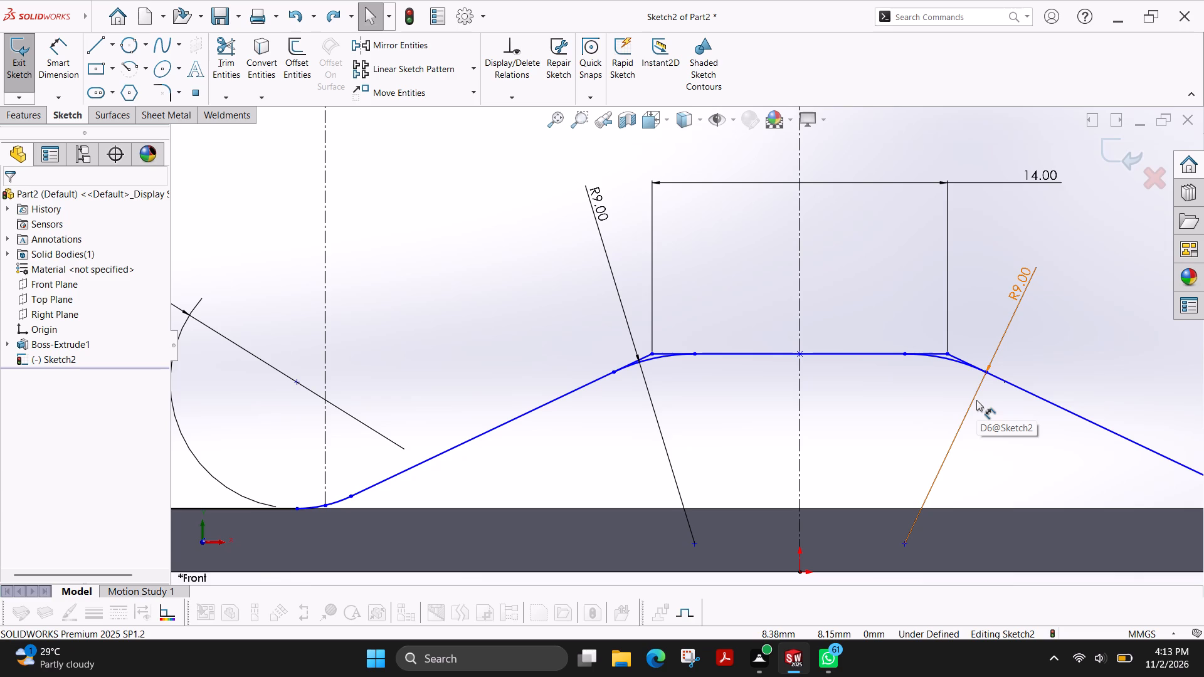
Delete the profile's top line and left sloped line that meet at the corner above the left 9 mm radius arc.
scroll(976, 400, up, 3)
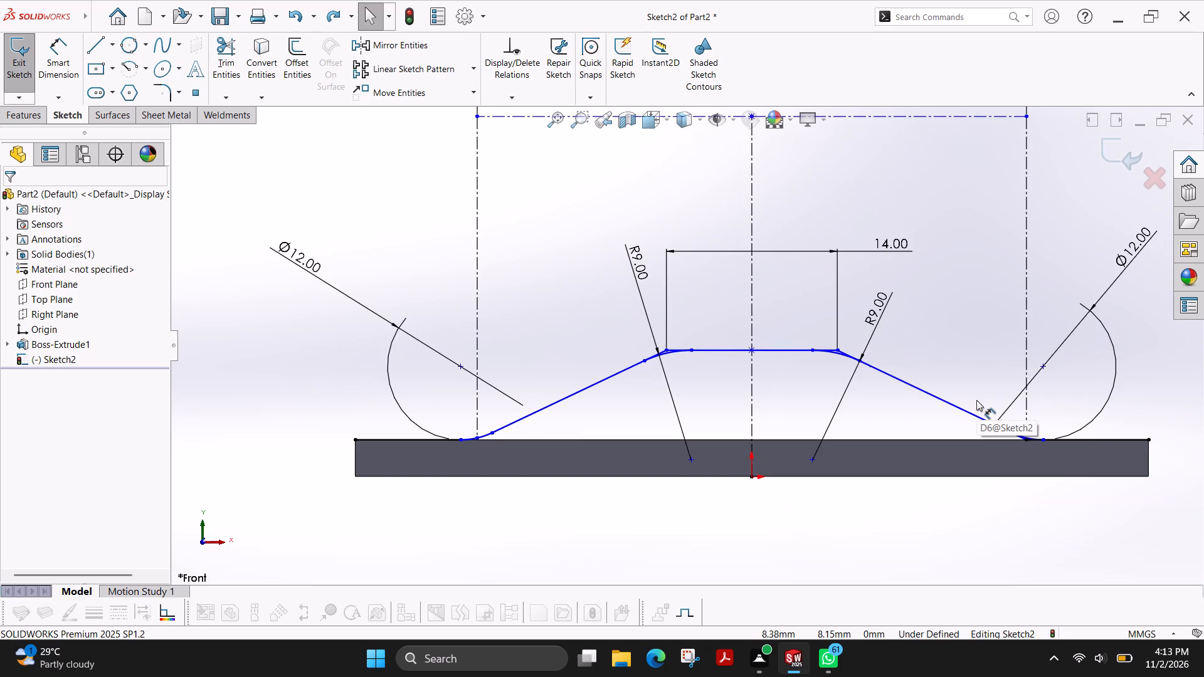
scroll(877, 386, down, 1)
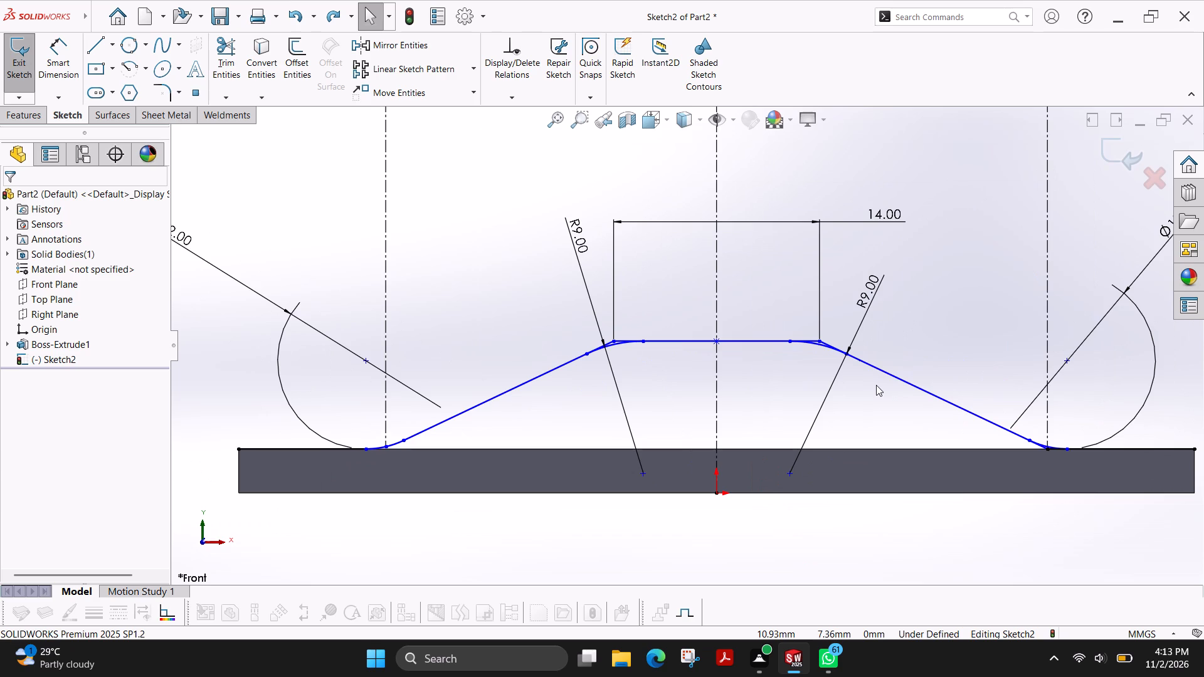
scroll(628, 355, down, 9)
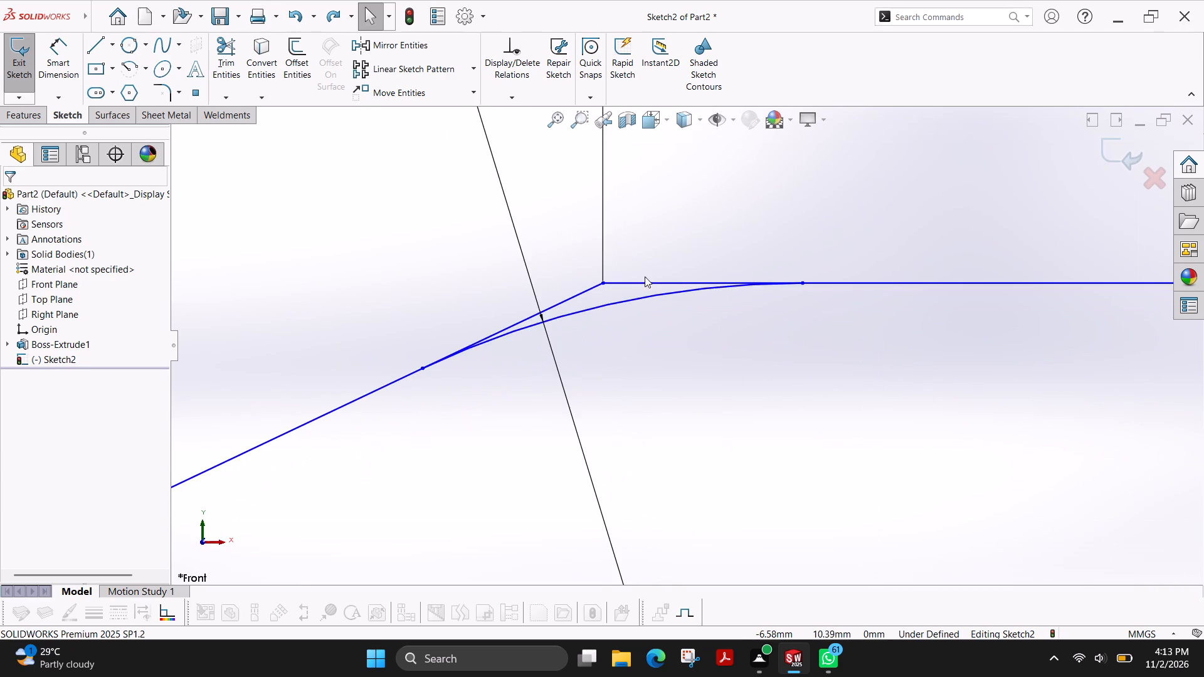
scroll(645, 285, down, 4)
drag(635, 278, 471, 315)
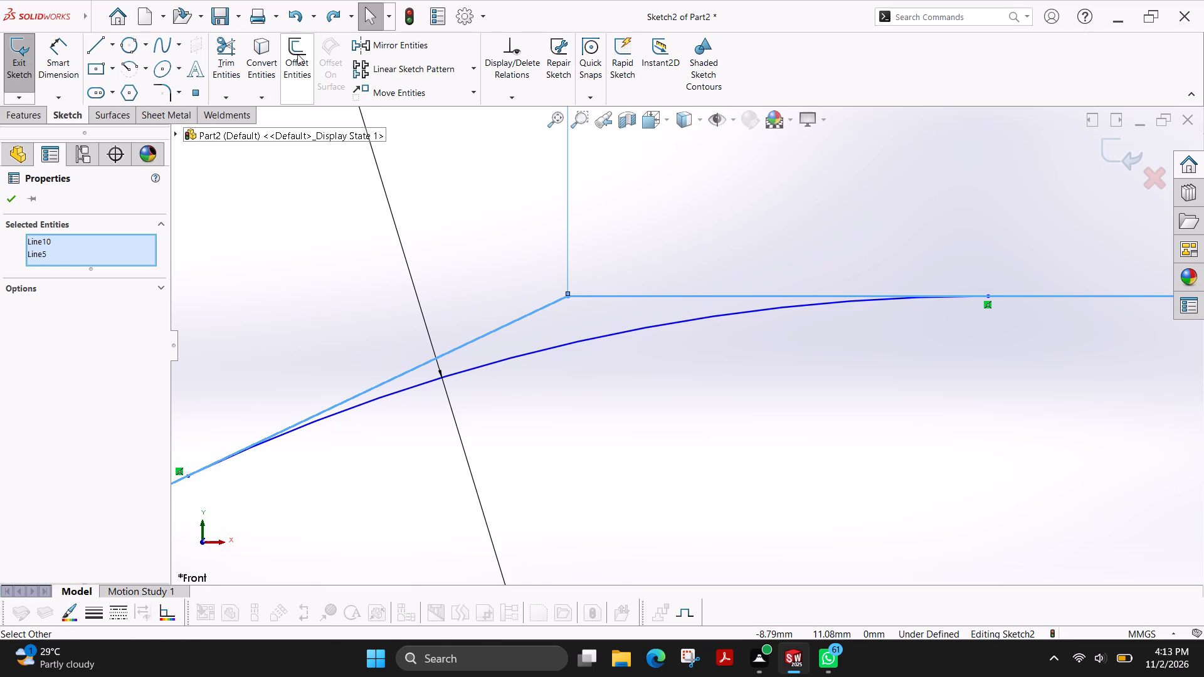
key(Delete)
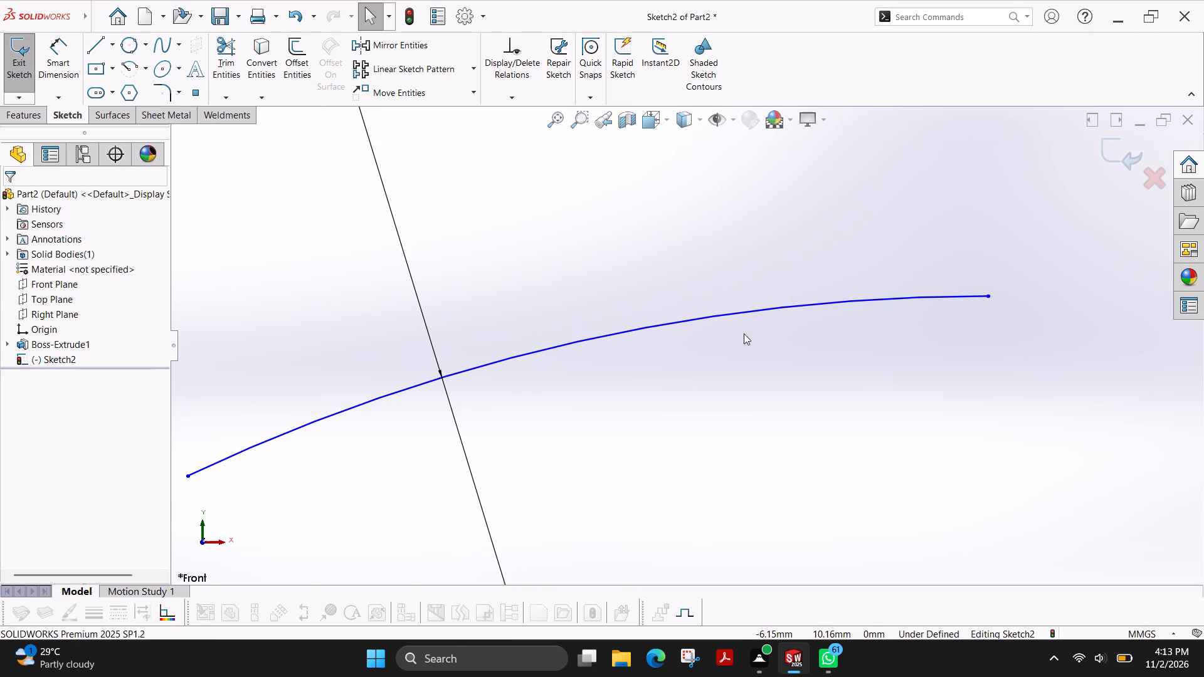
Undo the deletion of the profile's top line and left sloped line.
scroll(745, 325, up, 11)
key(ctrl+z)
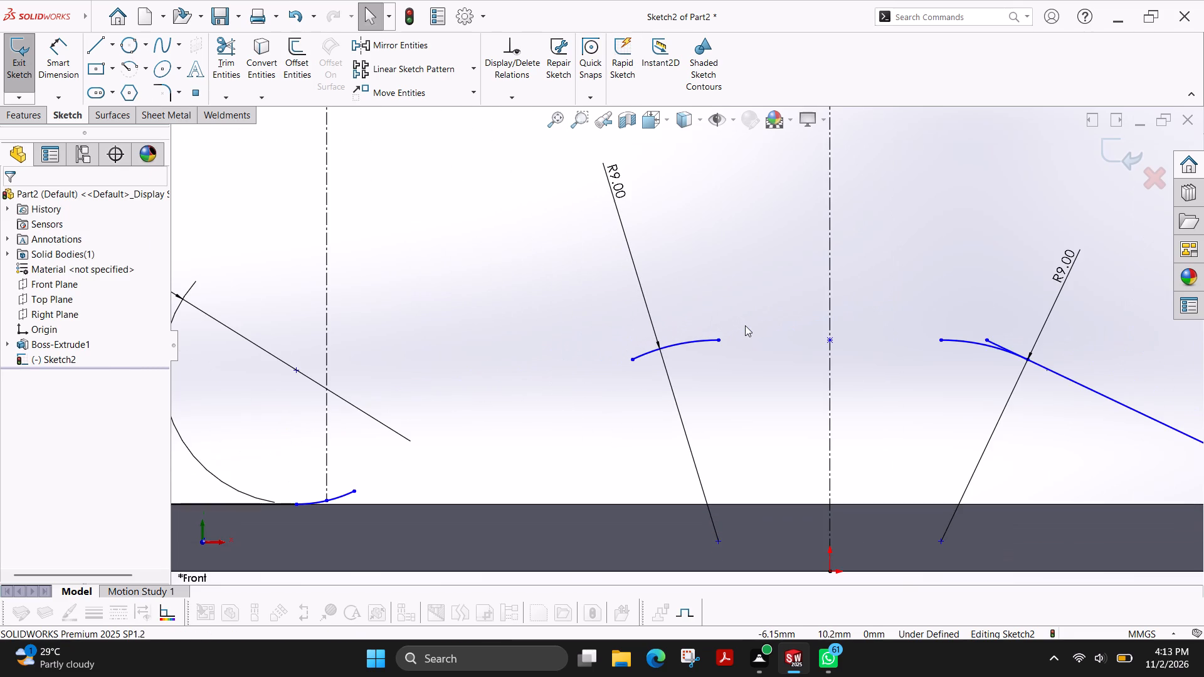
key(Escape)
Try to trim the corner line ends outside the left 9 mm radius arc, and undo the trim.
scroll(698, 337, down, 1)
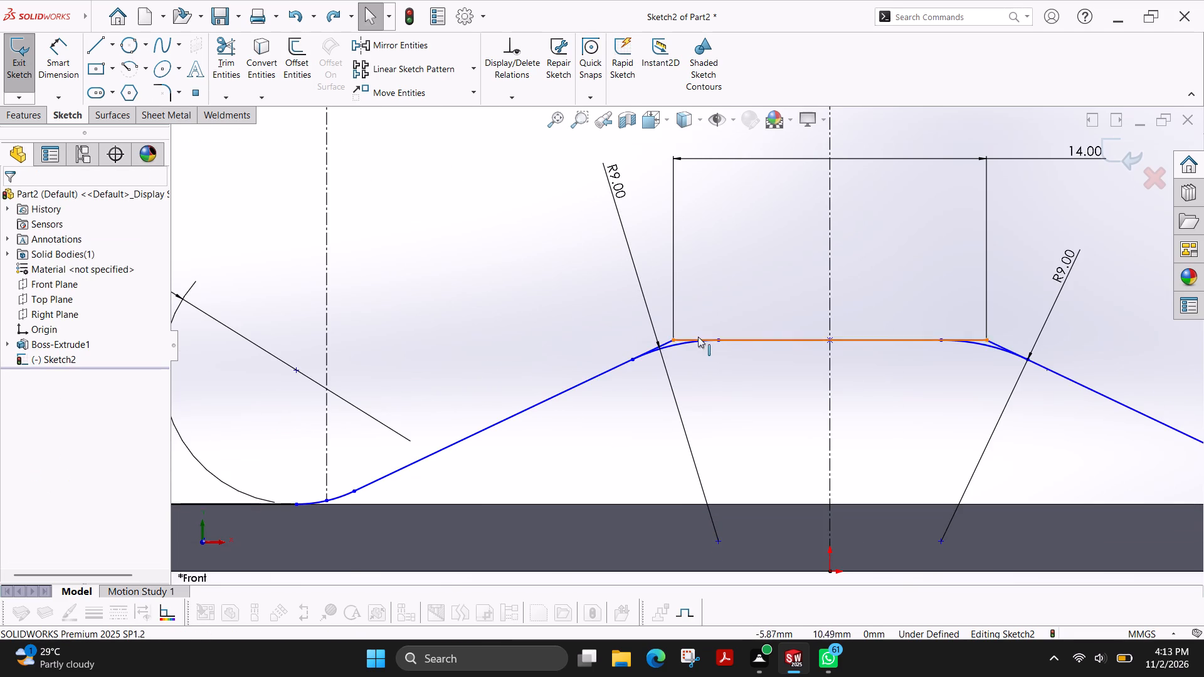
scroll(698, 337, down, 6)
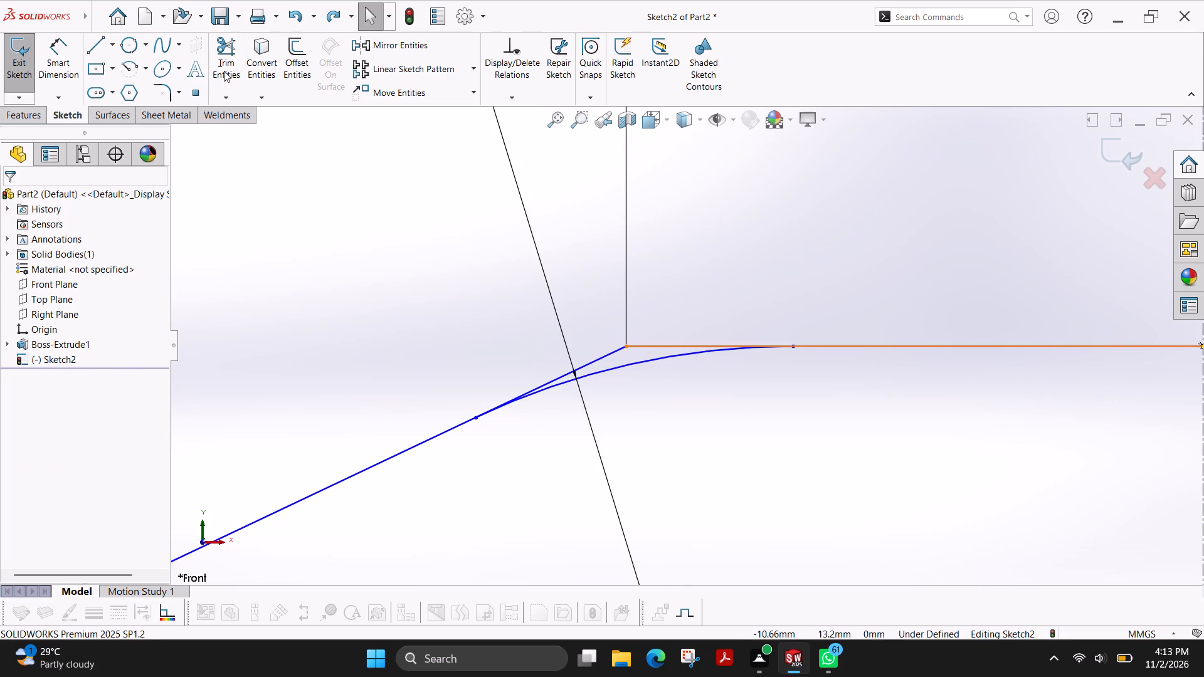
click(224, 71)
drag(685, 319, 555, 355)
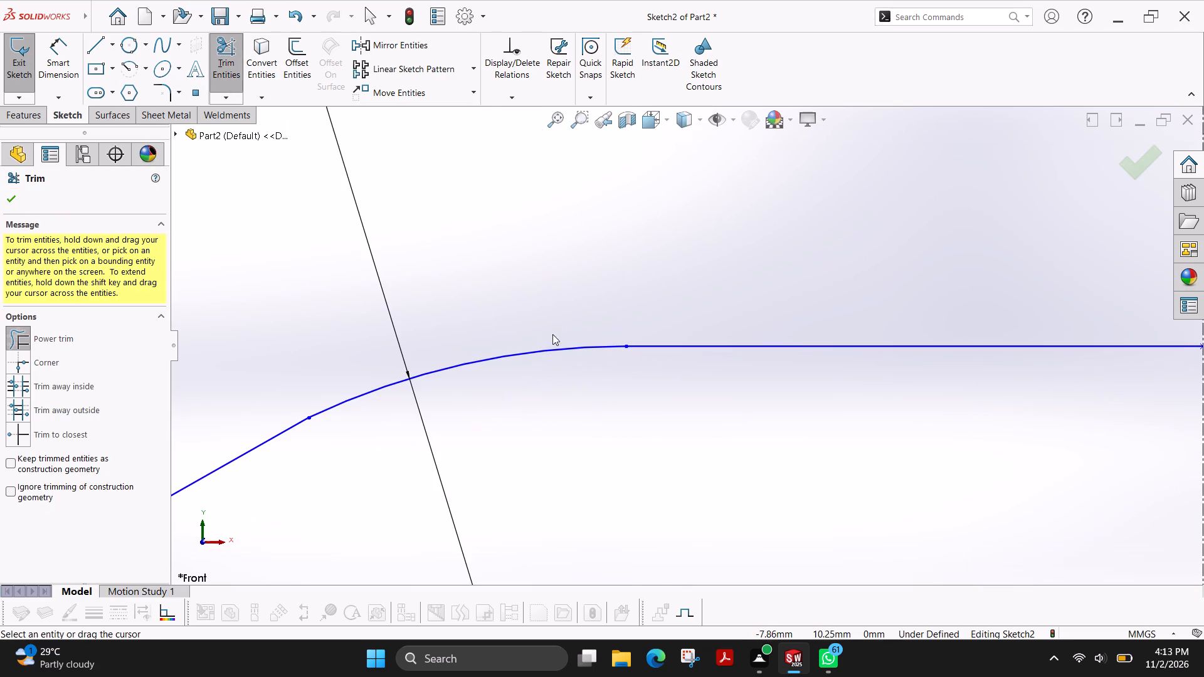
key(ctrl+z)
Trim away the right half of the profile's top line, the right sloped line and the geometry at its foot.
scroll(548, 293, up, 5)
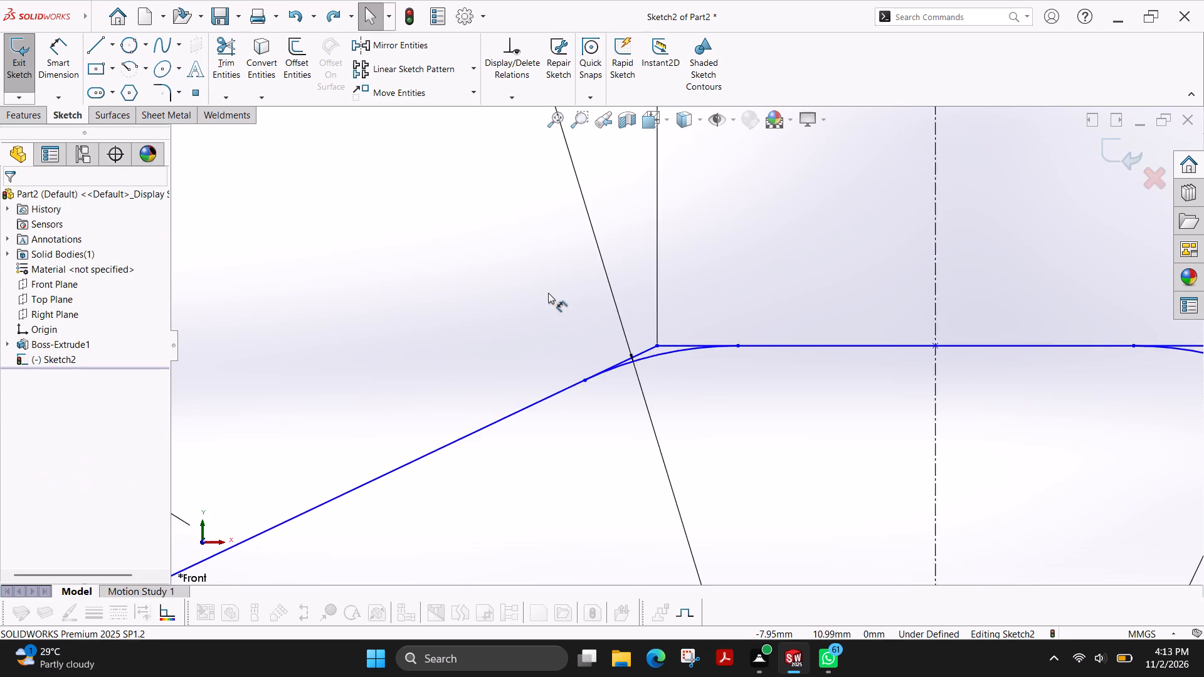
scroll(548, 293, up, 9)
scroll(791, 320, down, 3)
scroll(707, 338, down, 1)
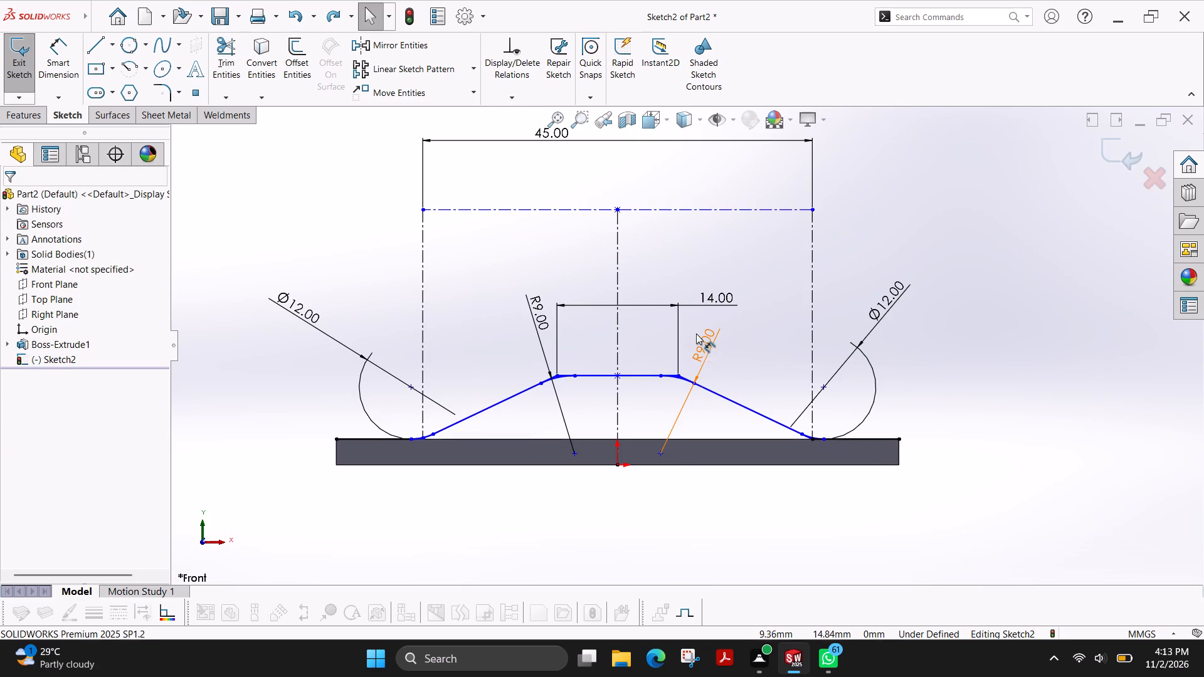
click(234, 65)
drag(648, 357, 744, 401)
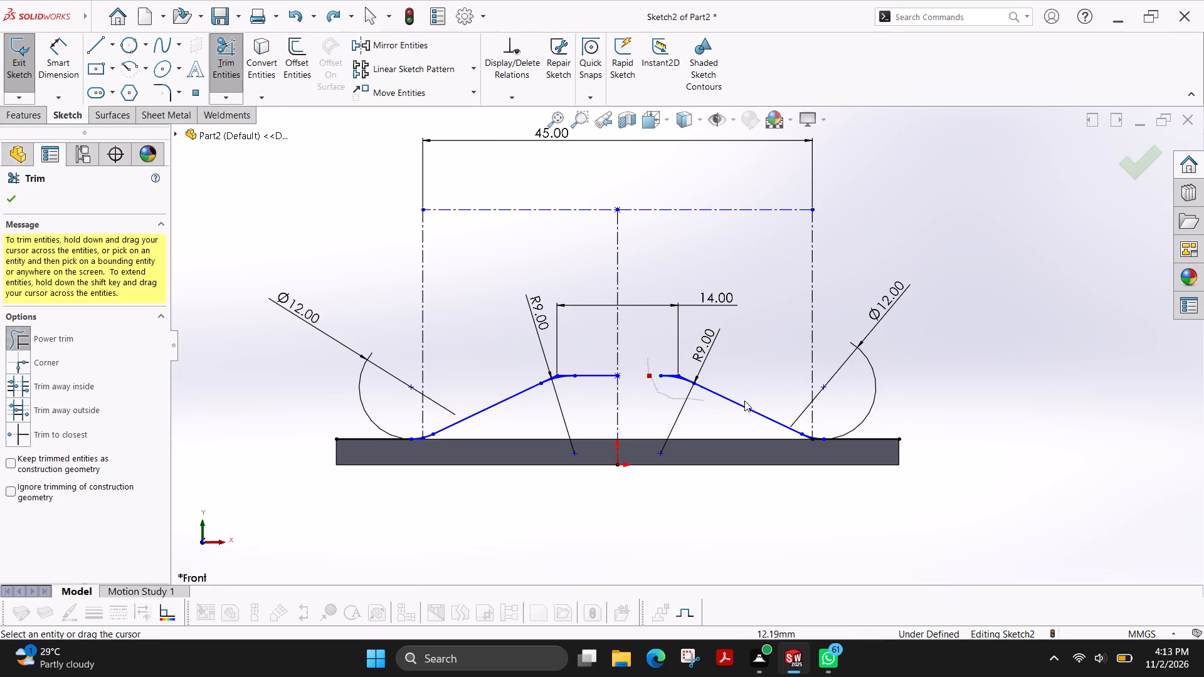
drag(744, 401, 823, 428)
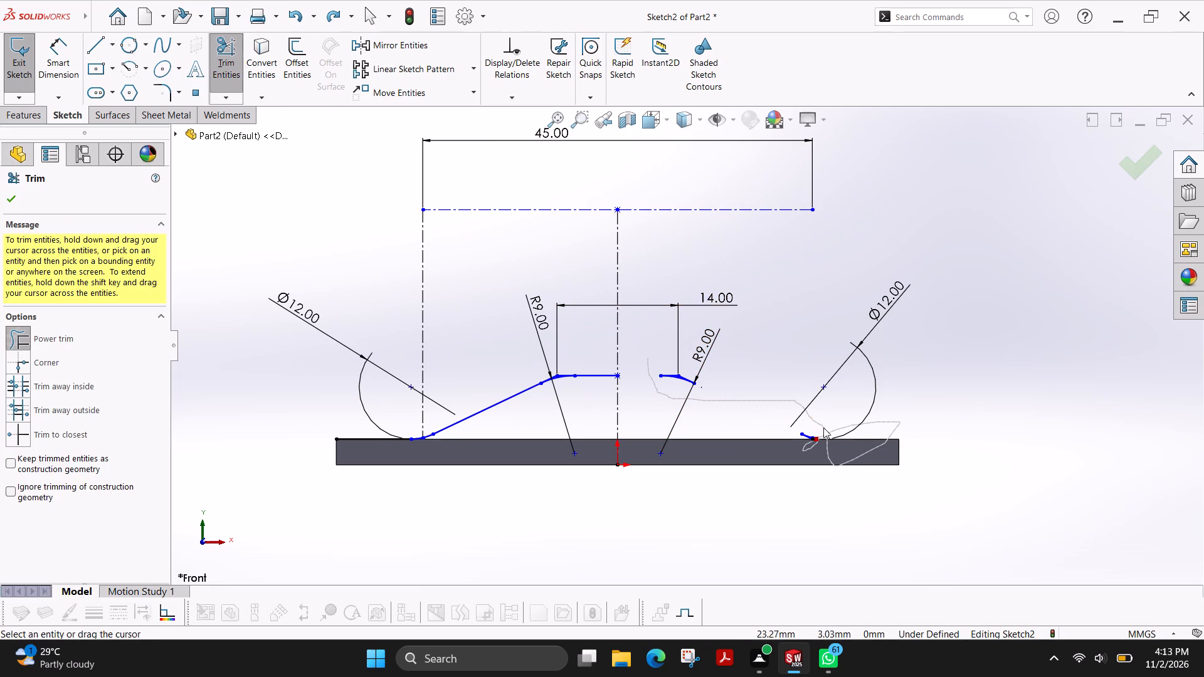
drag(823, 428, 807, 457)
Trim the remaining profile pieces right of the centreline, including the right 9 mm radius arc and its corner line ends.
scroll(829, 436, down, 3)
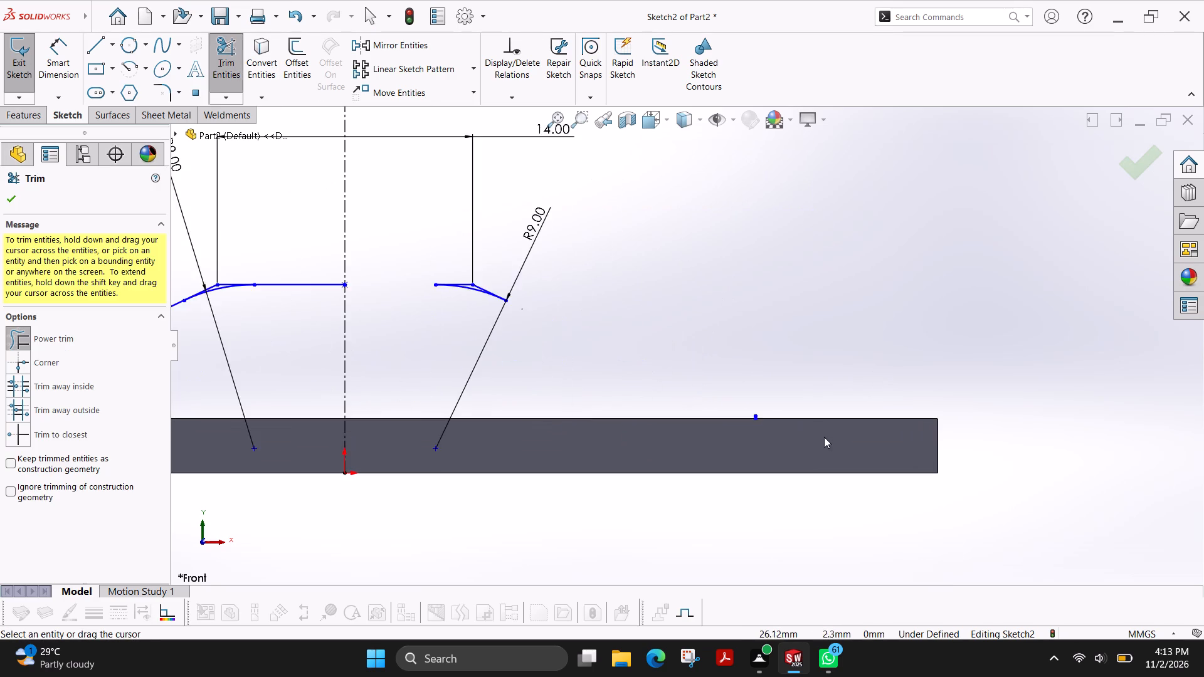
scroll(824, 437, down, 5)
scroll(749, 411, down, 6)
drag(714, 380, 661, 387)
scroll(662, 386, up, 7)
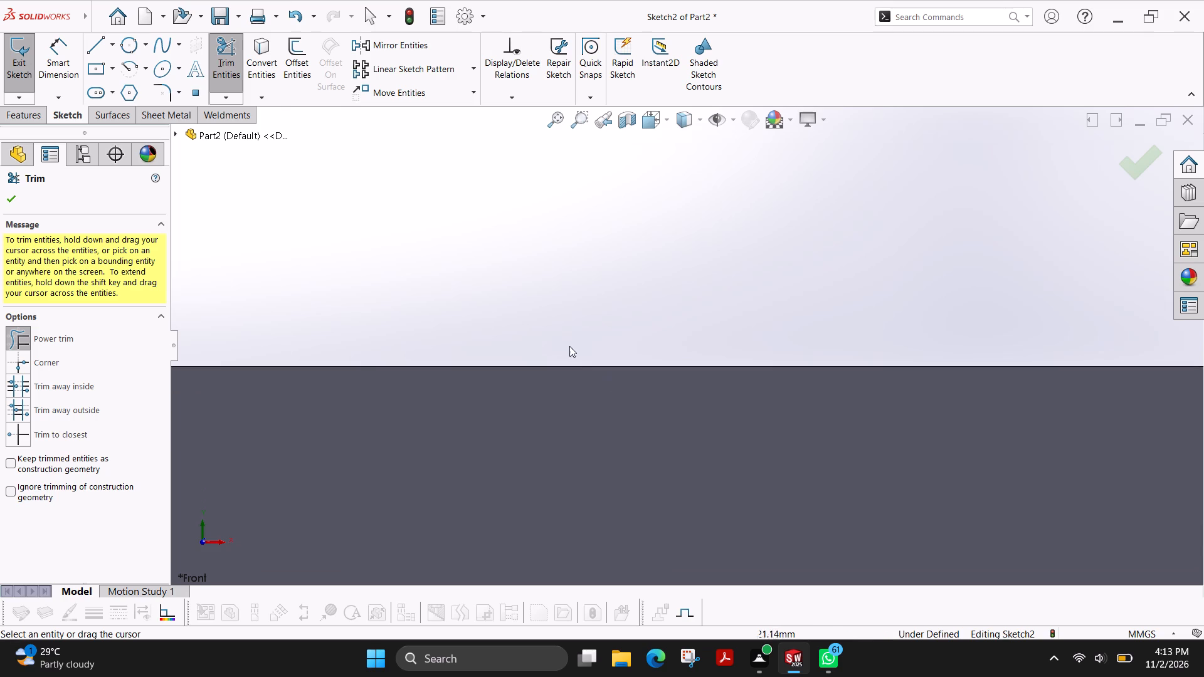
scroll(569, 346, up, 8)
scroll(457, 222, down, 1)
drag(484, 244, 462, 266)
drag(462, 266, 456, 251)
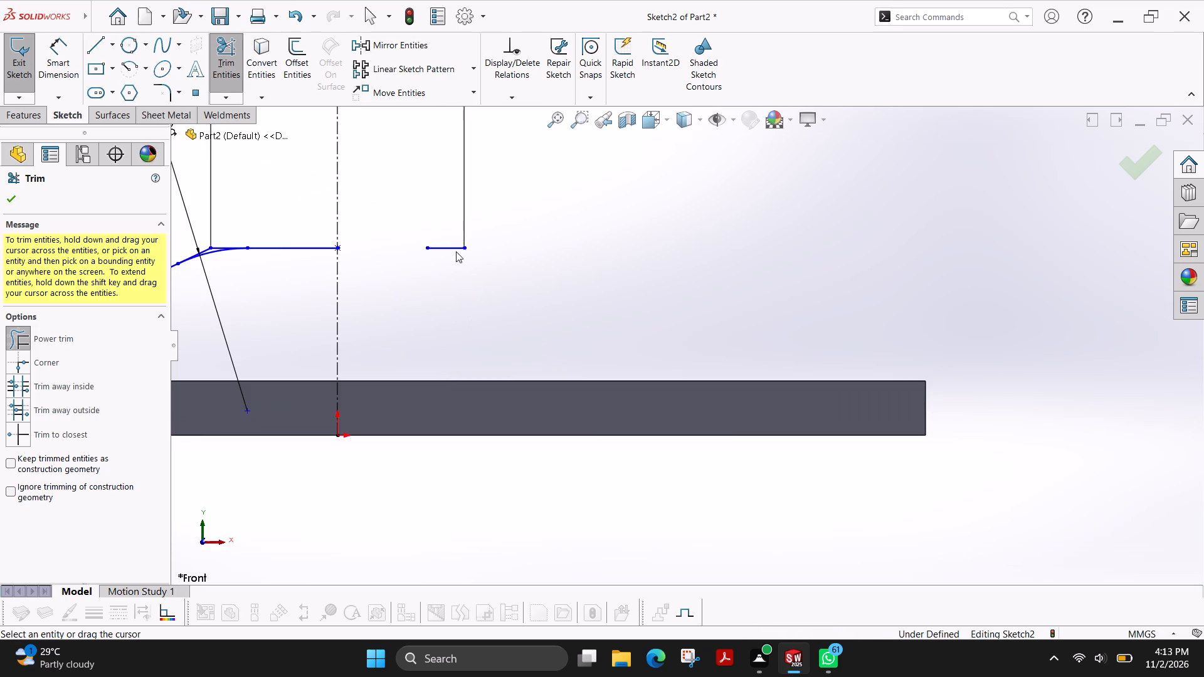
drag(456, 251, 455, 211)
Draw a 3 mm vertical line down the plate's left edge and a 32.5 mm line along its bottom edge to the origin.
scroll(335, 275, up, 3)
scroll(420, 312, down, 3)
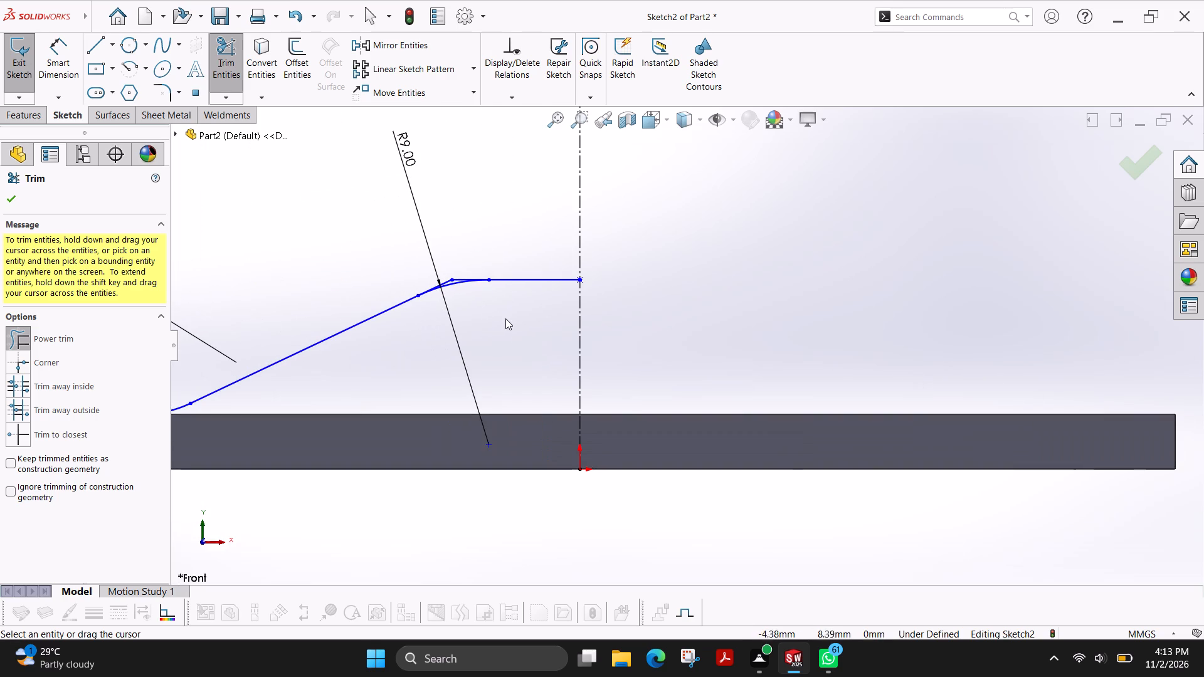
scroll(493, 330, up, 3)
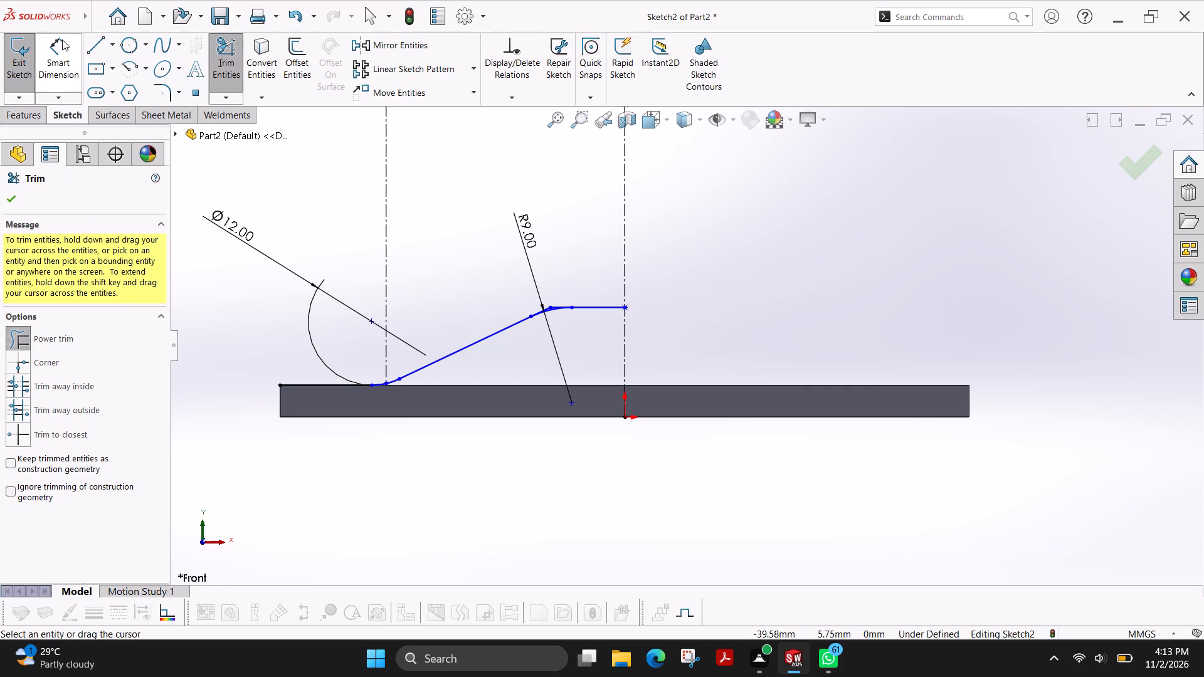
click(90, 49)
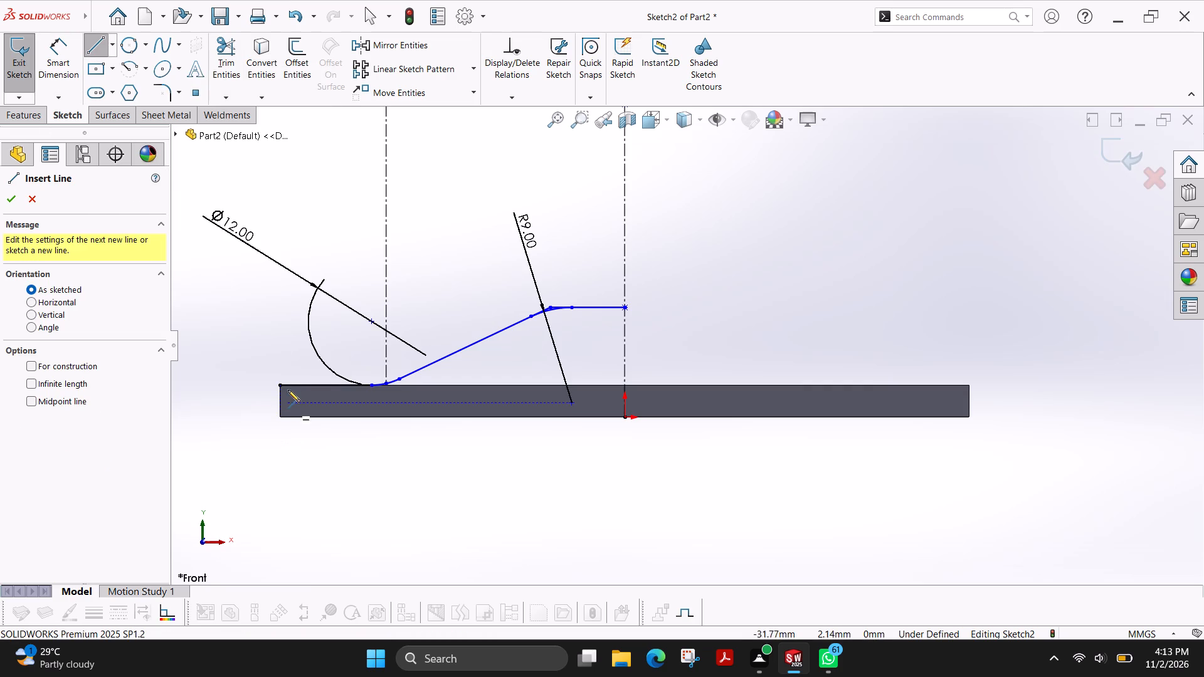
click(280, 386)
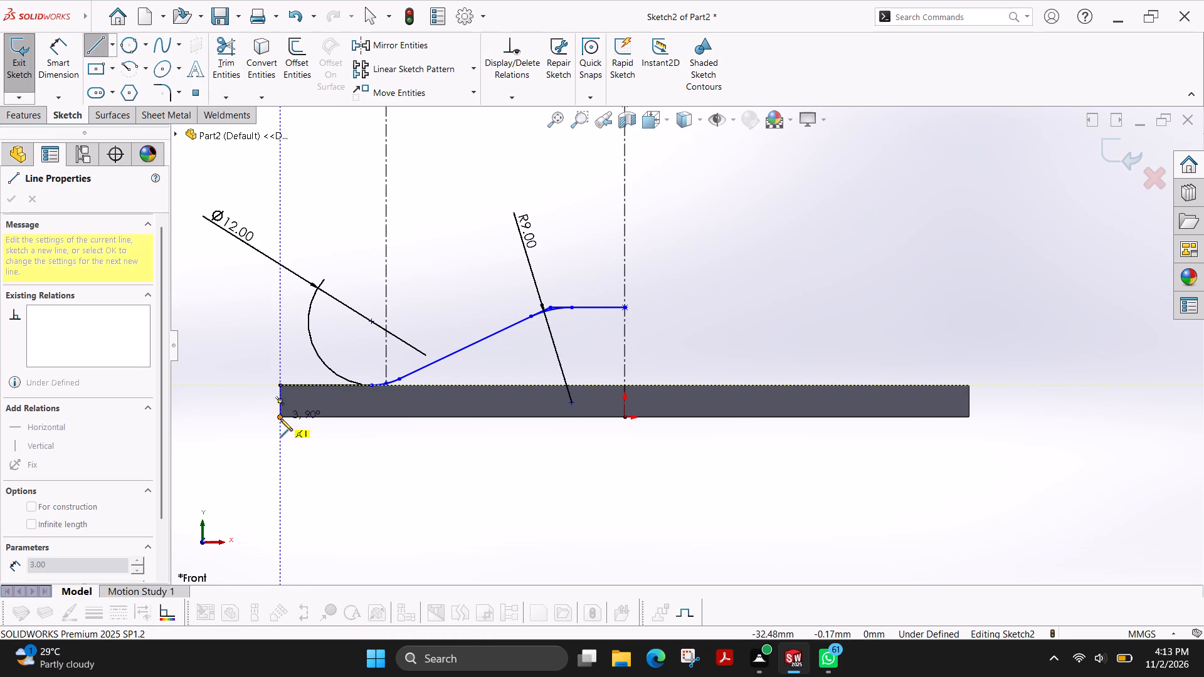
click(280, 419)
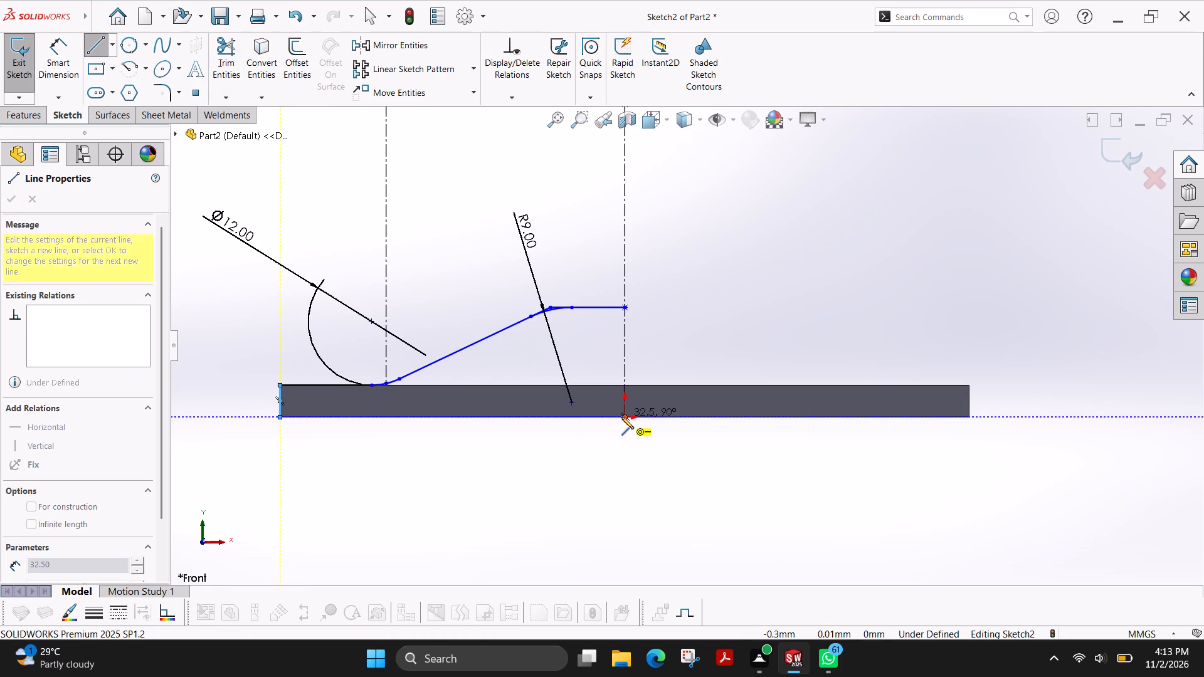
click(624, 417)
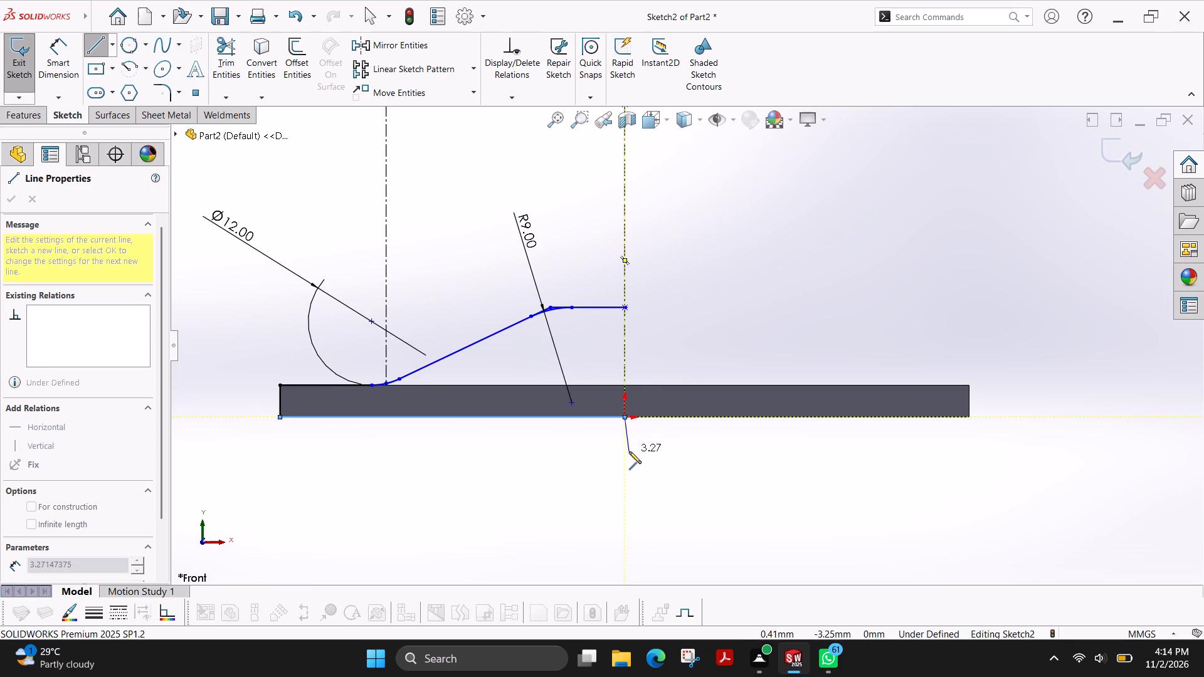
key(Escape)
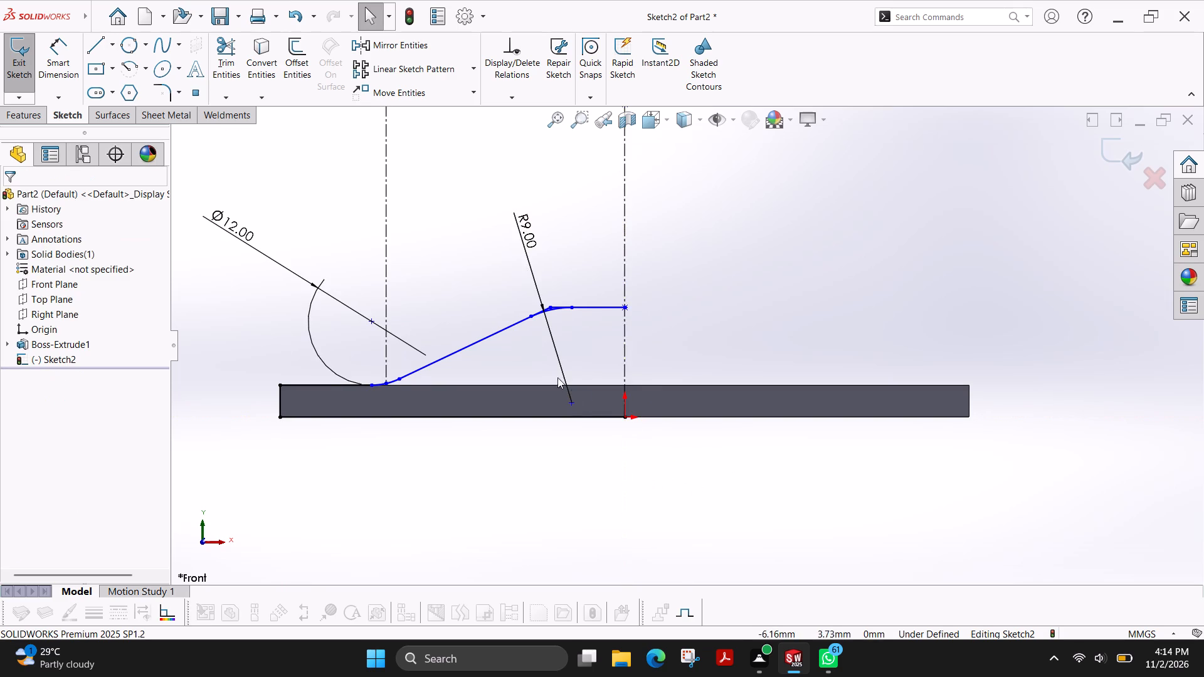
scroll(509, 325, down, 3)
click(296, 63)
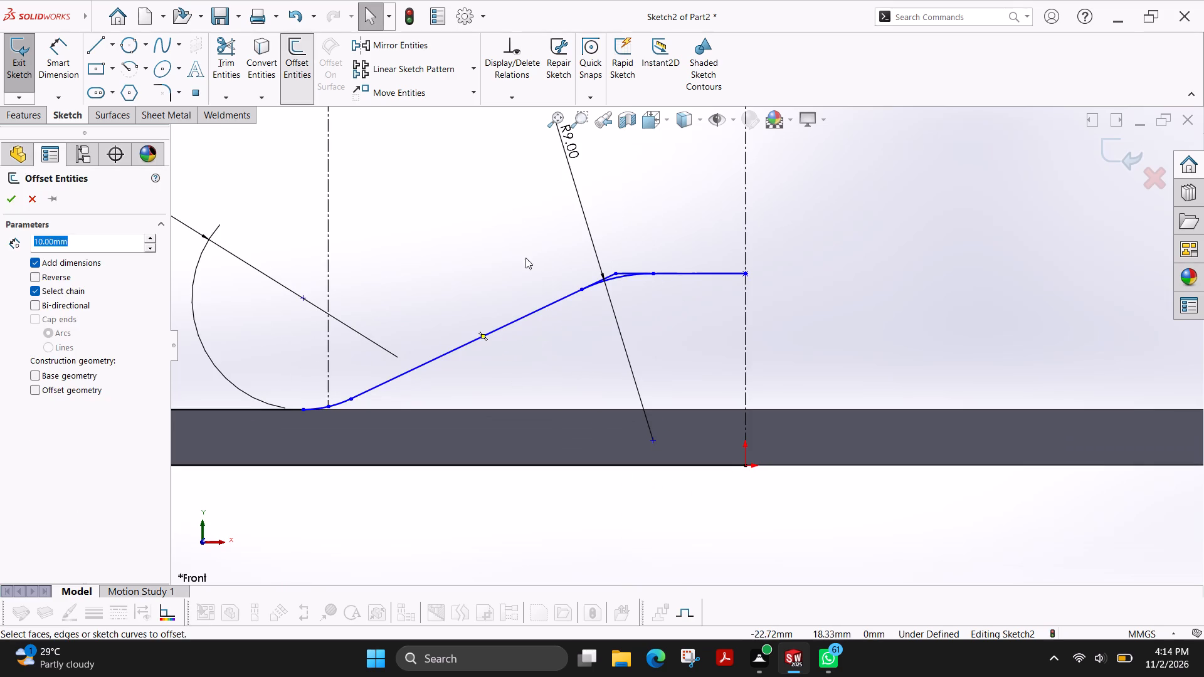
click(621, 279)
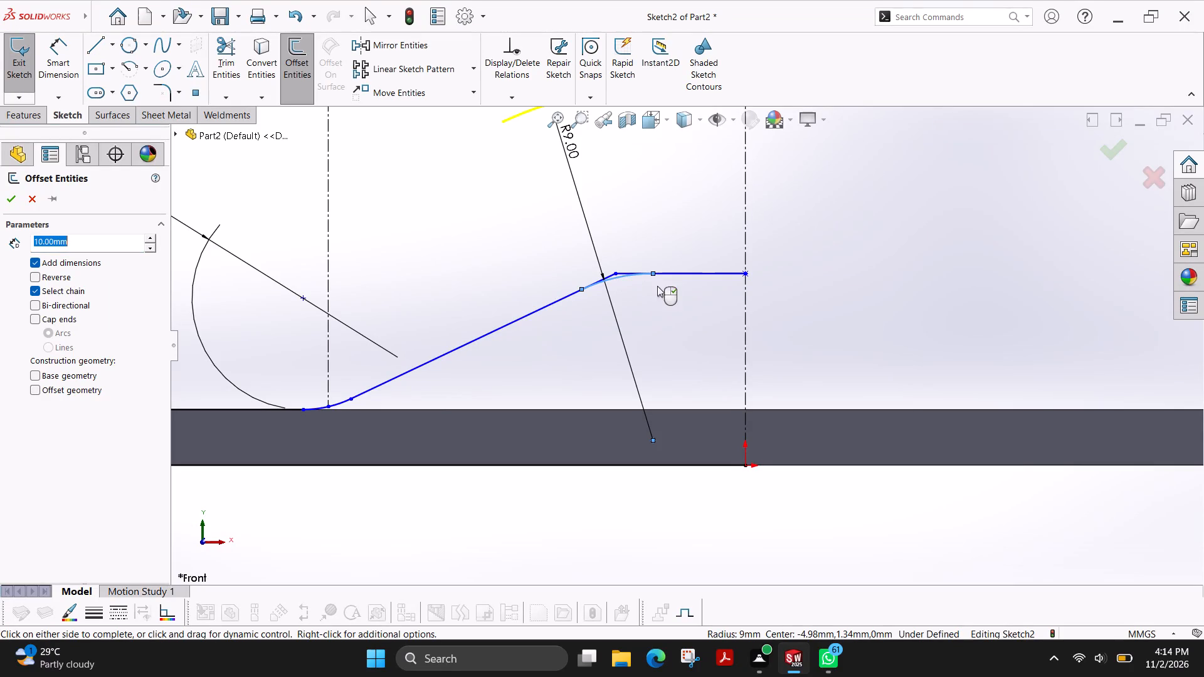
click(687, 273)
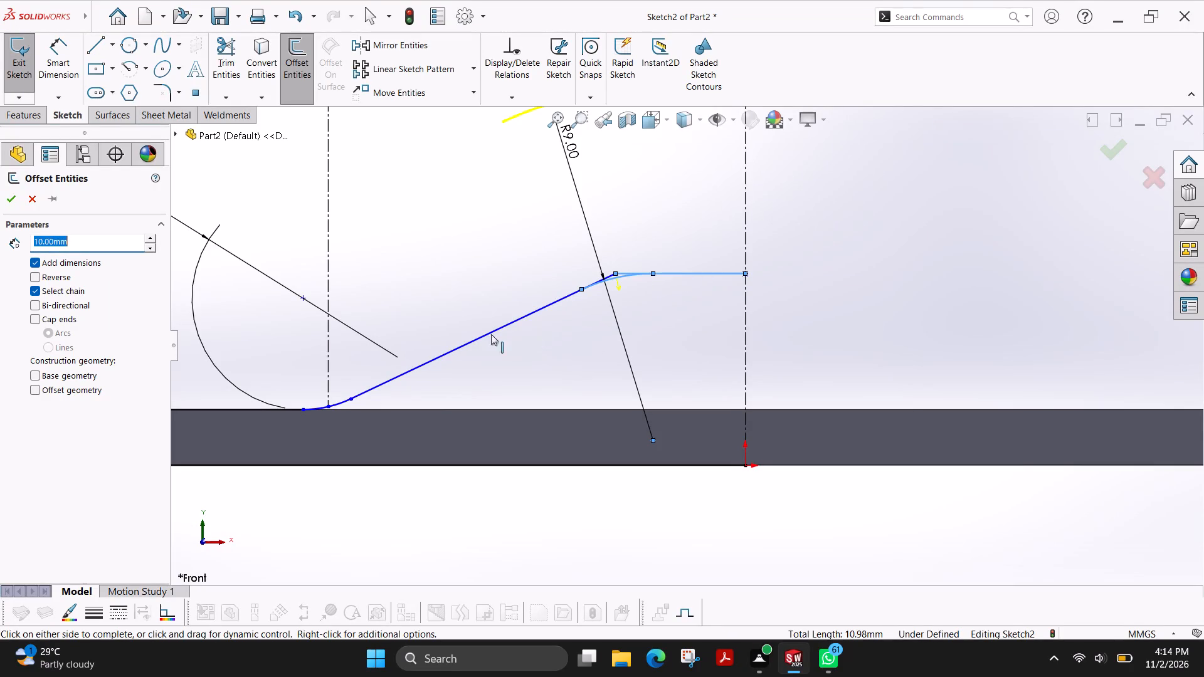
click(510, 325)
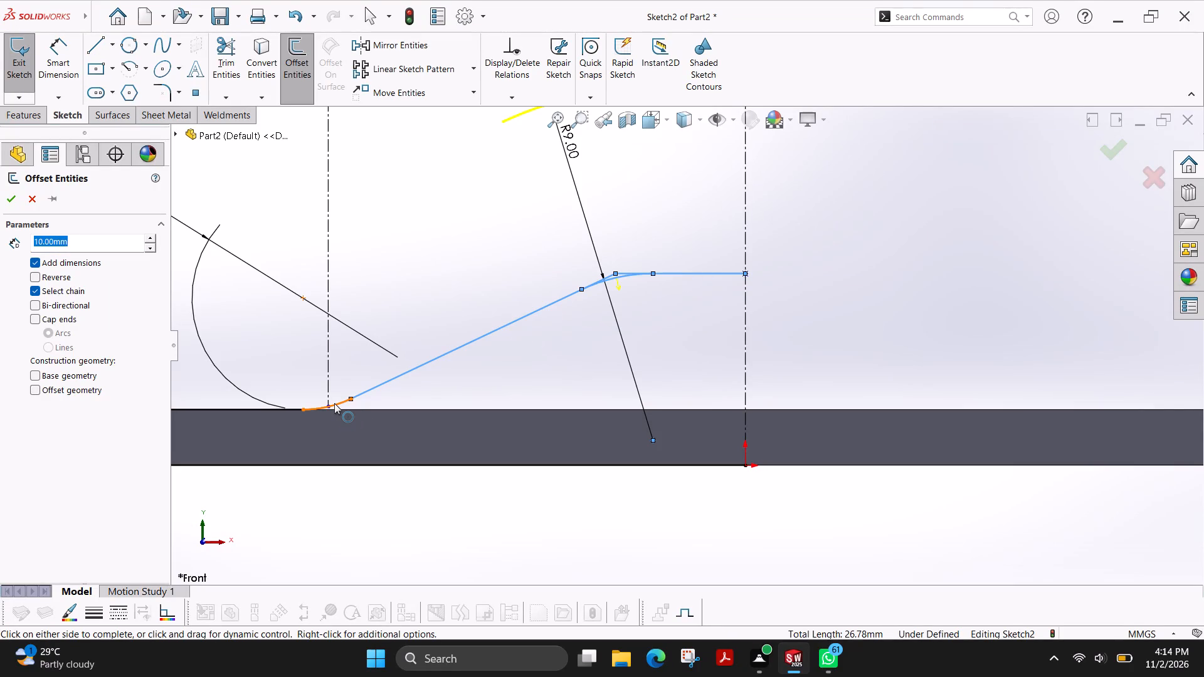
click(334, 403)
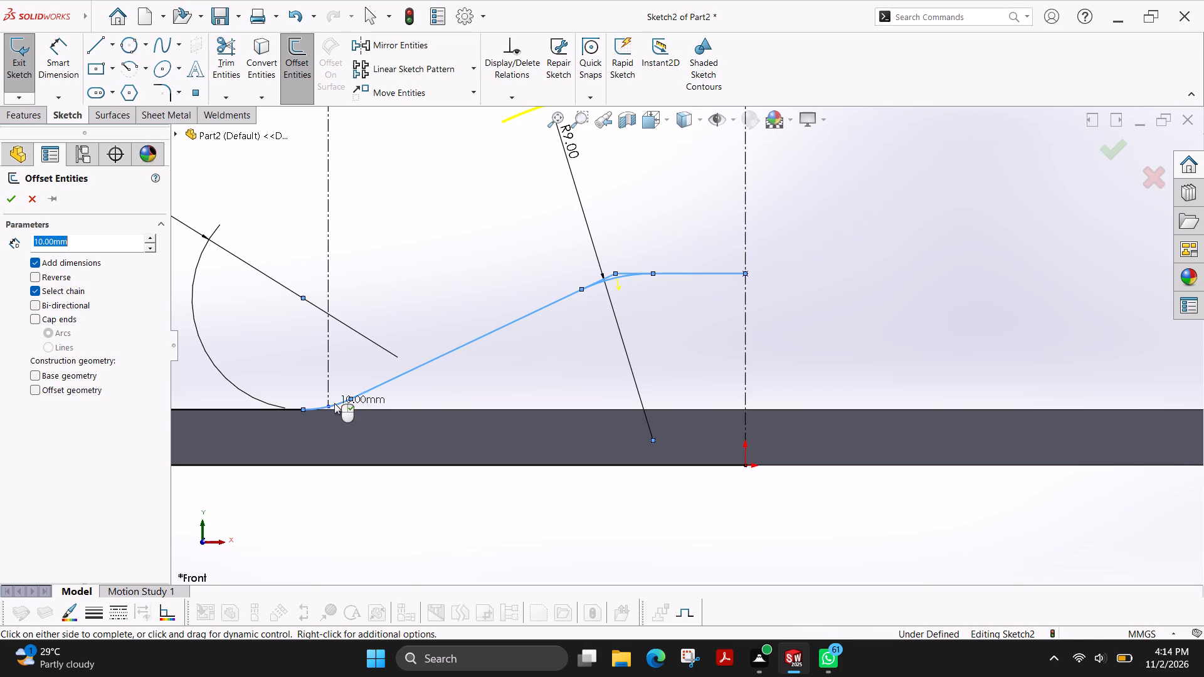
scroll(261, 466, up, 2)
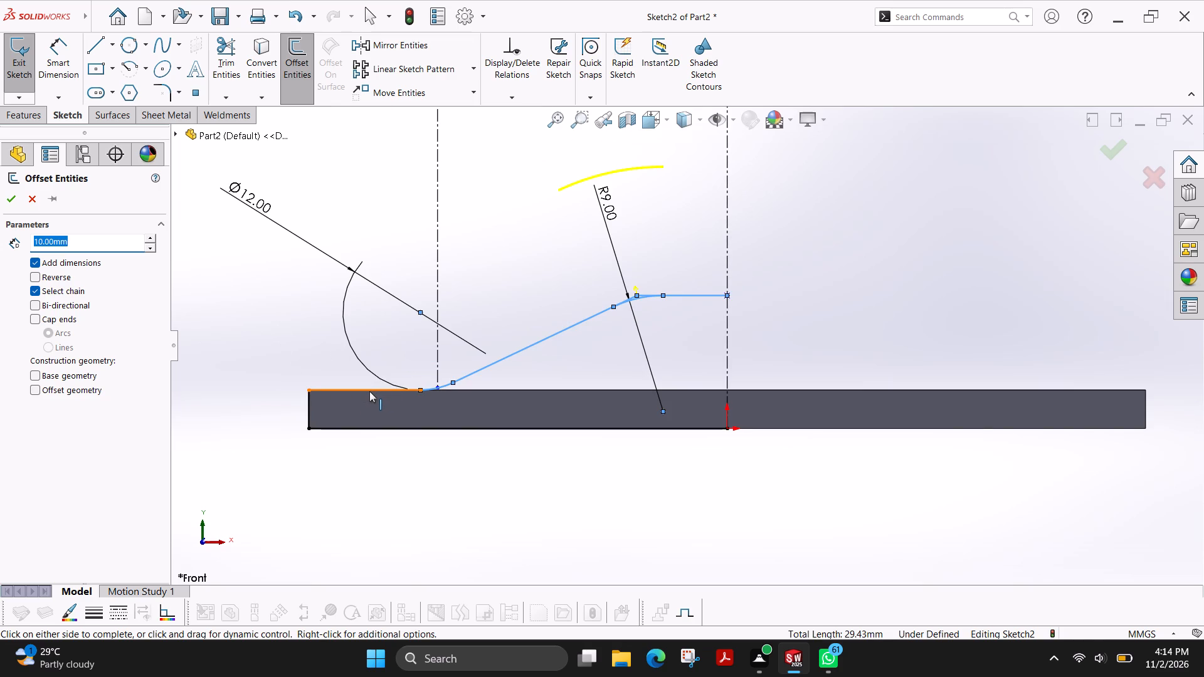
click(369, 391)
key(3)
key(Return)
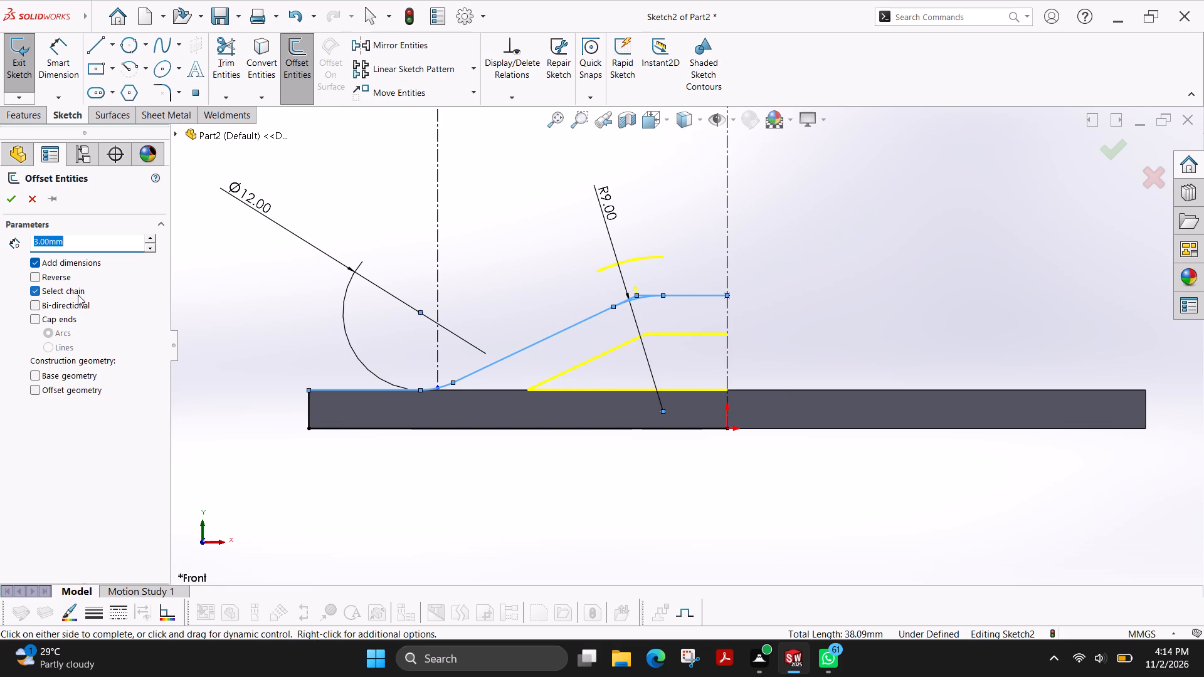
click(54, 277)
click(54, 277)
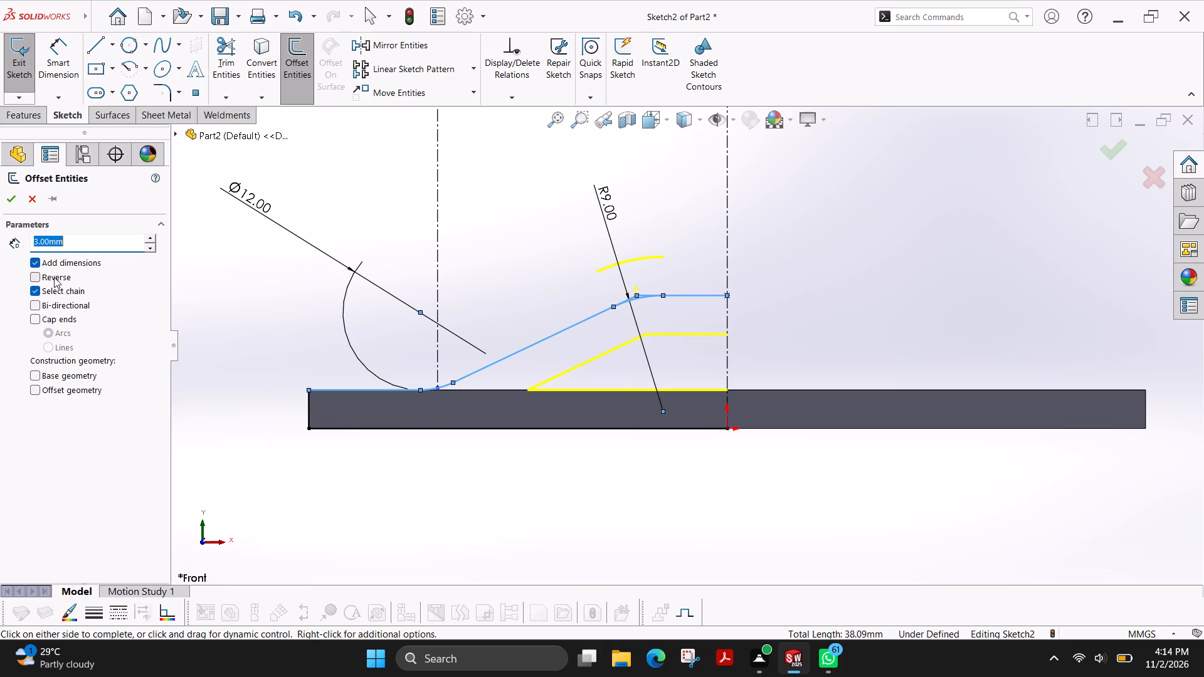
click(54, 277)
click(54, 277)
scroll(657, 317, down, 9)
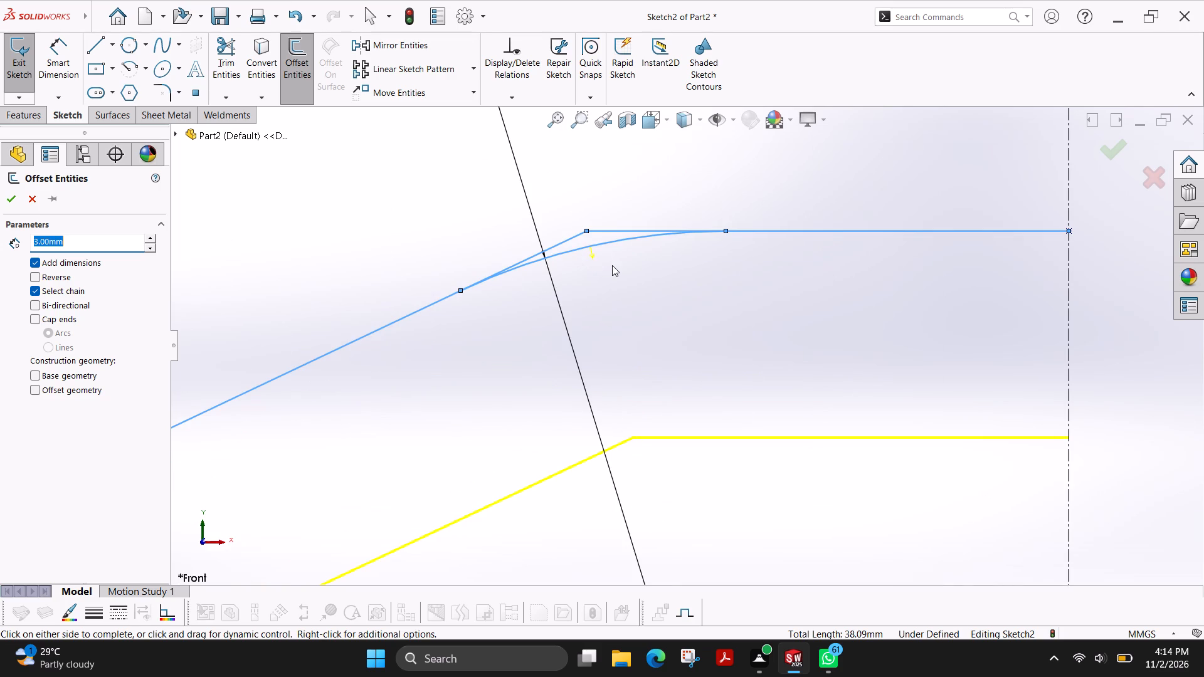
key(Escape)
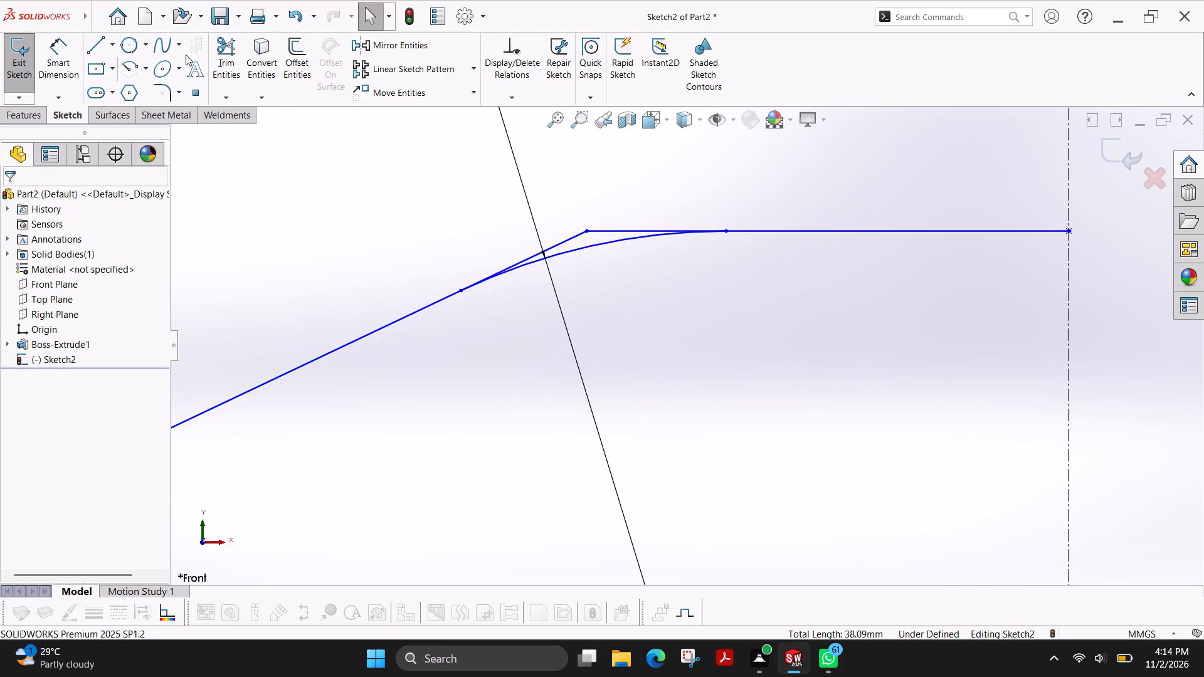
Offset the profile's top line, R9 arc, sloped line, foot arc and plate top-edge line by 3 mm in one direction.
click(287, 50)
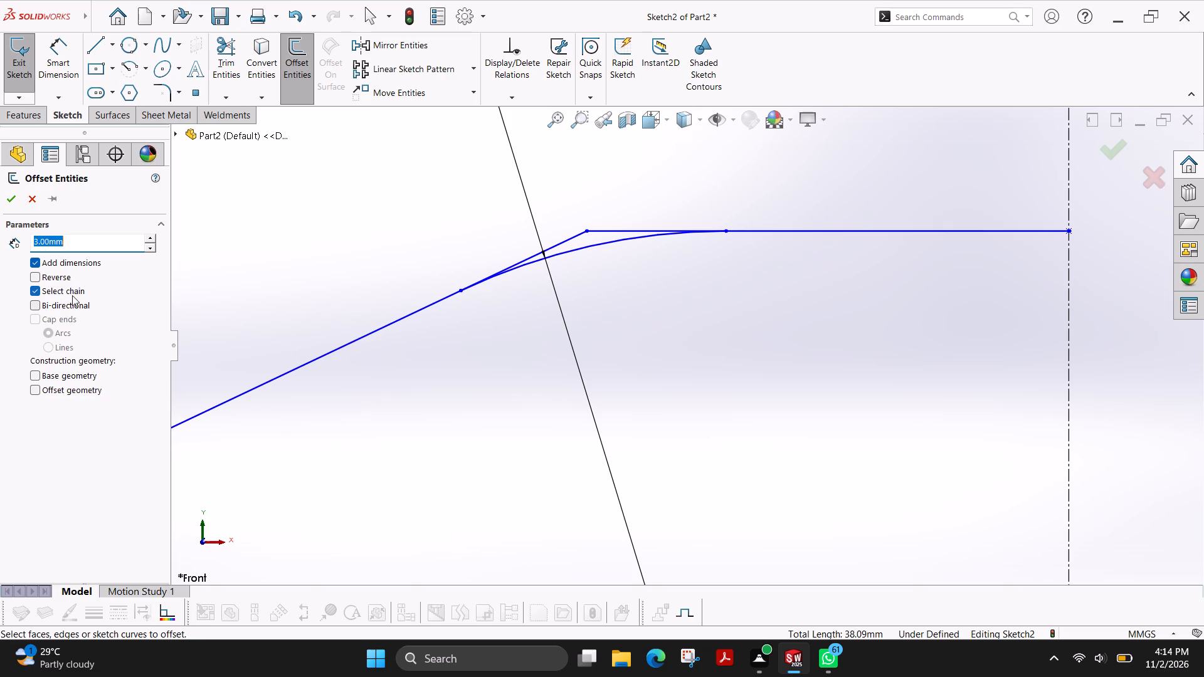
click(68, 303)
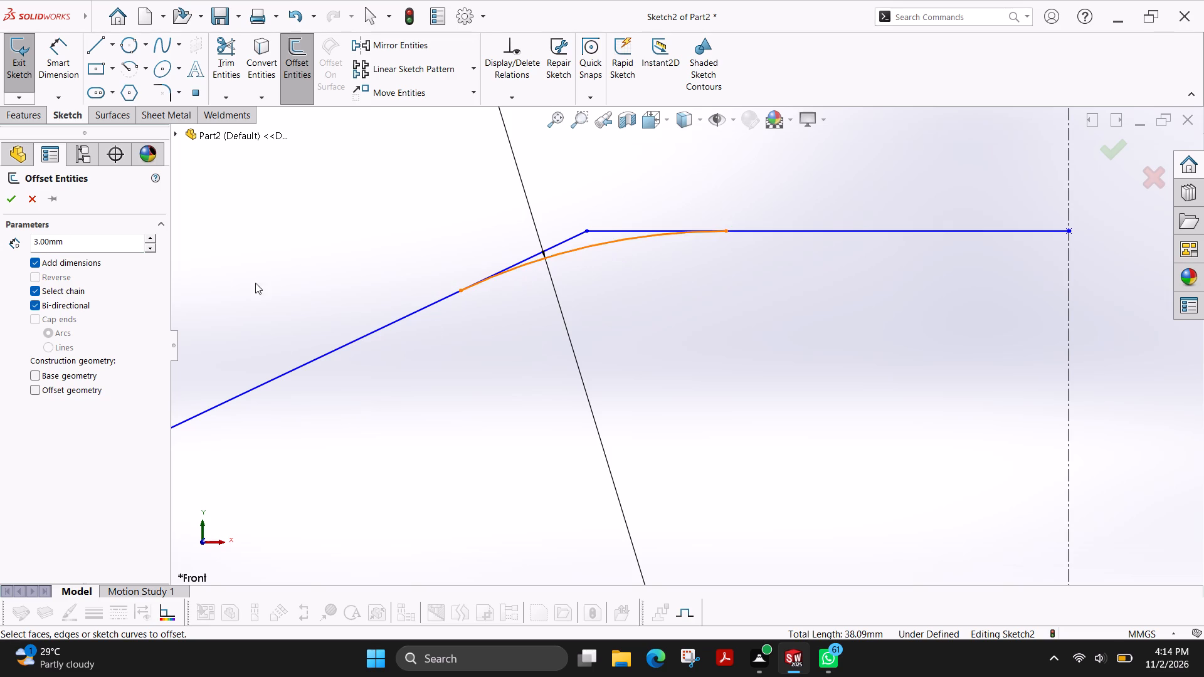
click(65, 305)
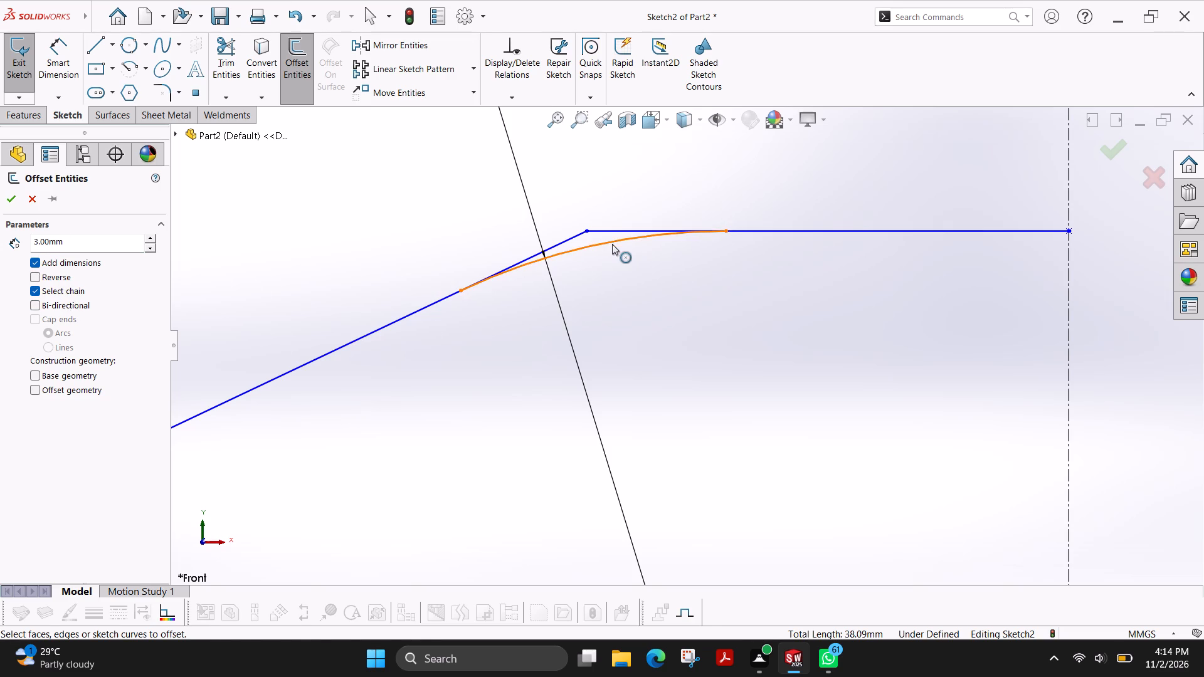
click(612, 244)
click(853, 231)
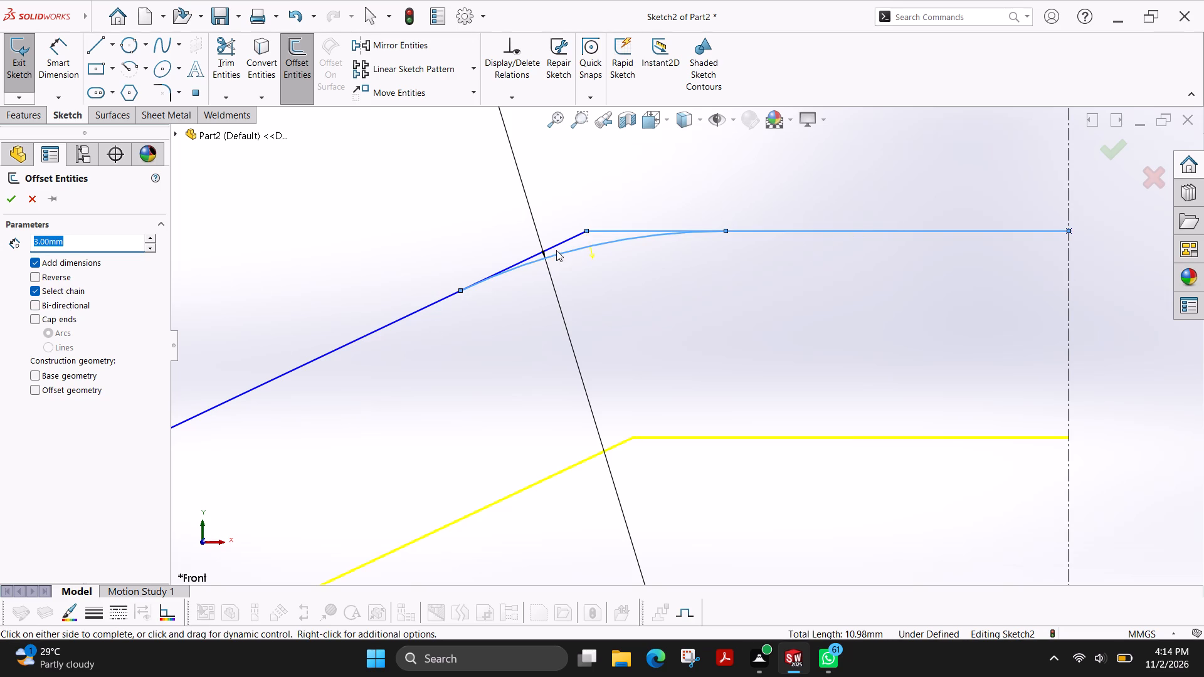
click(559, 244)
scroll(416, 372, up, 3)
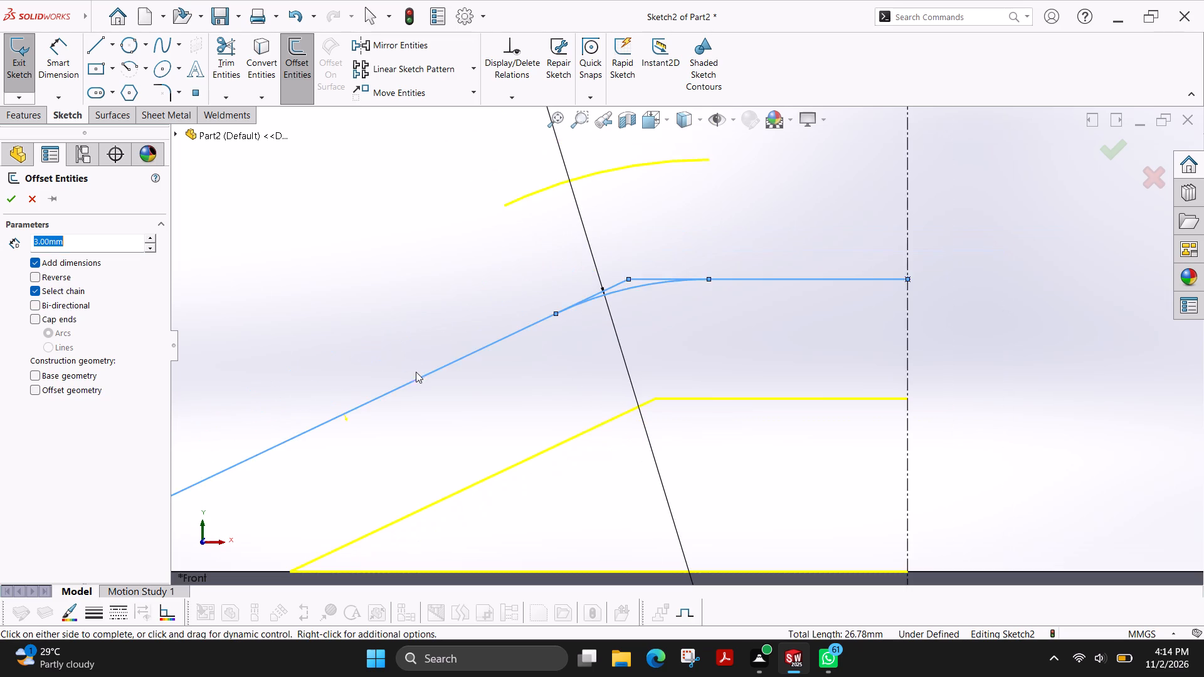
scroll(351, 434, up, 4)
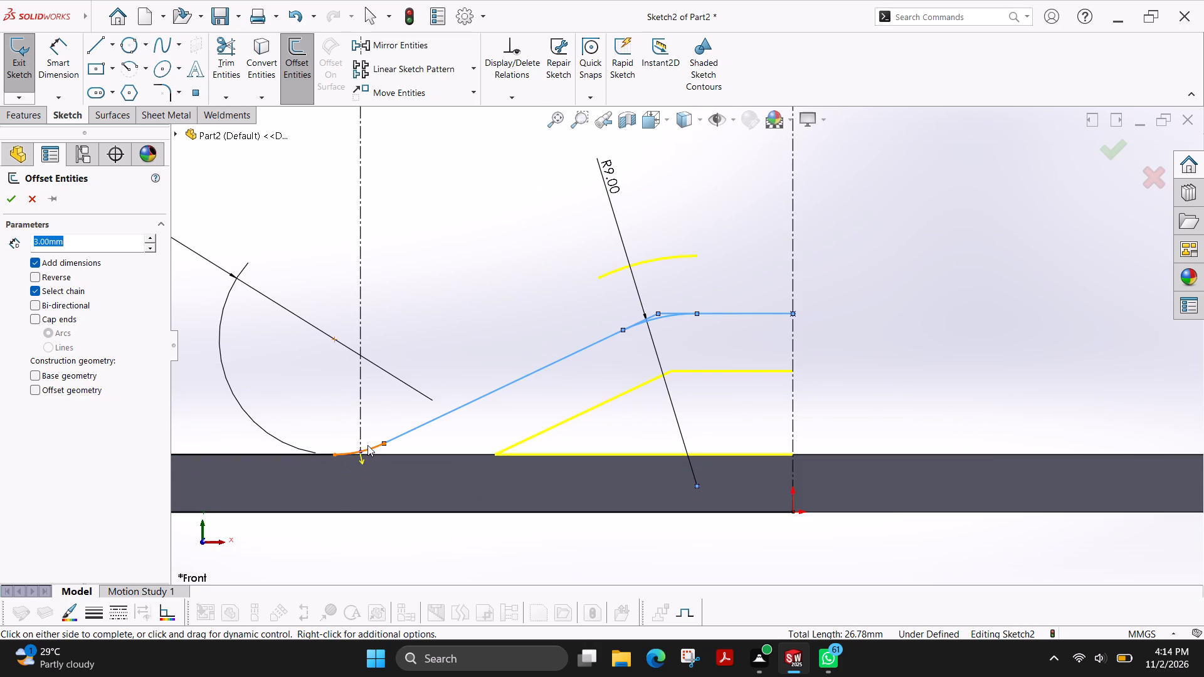
click(367, 447)
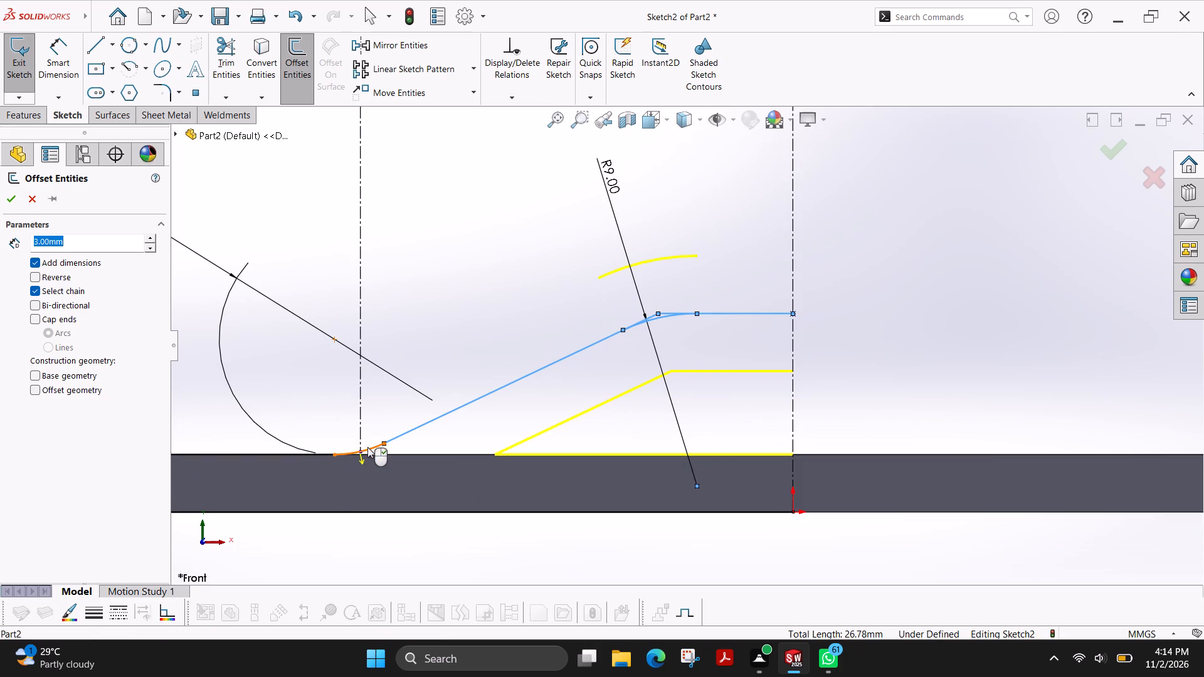
click(282, 452)
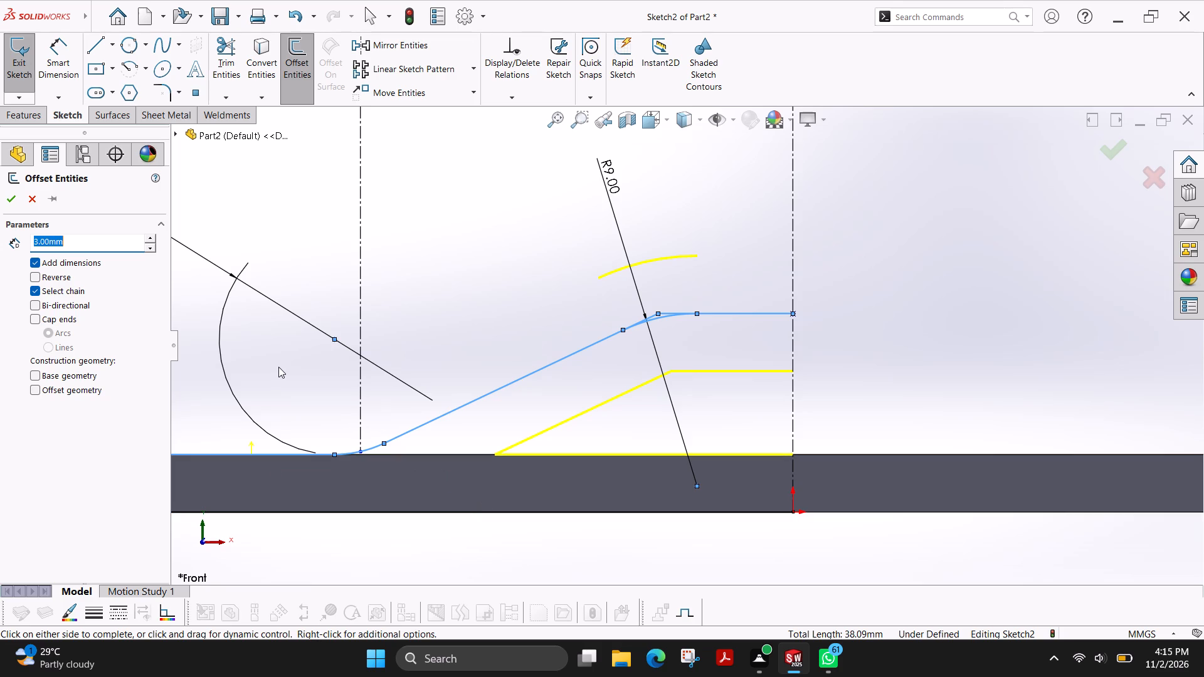
click(11, 199)
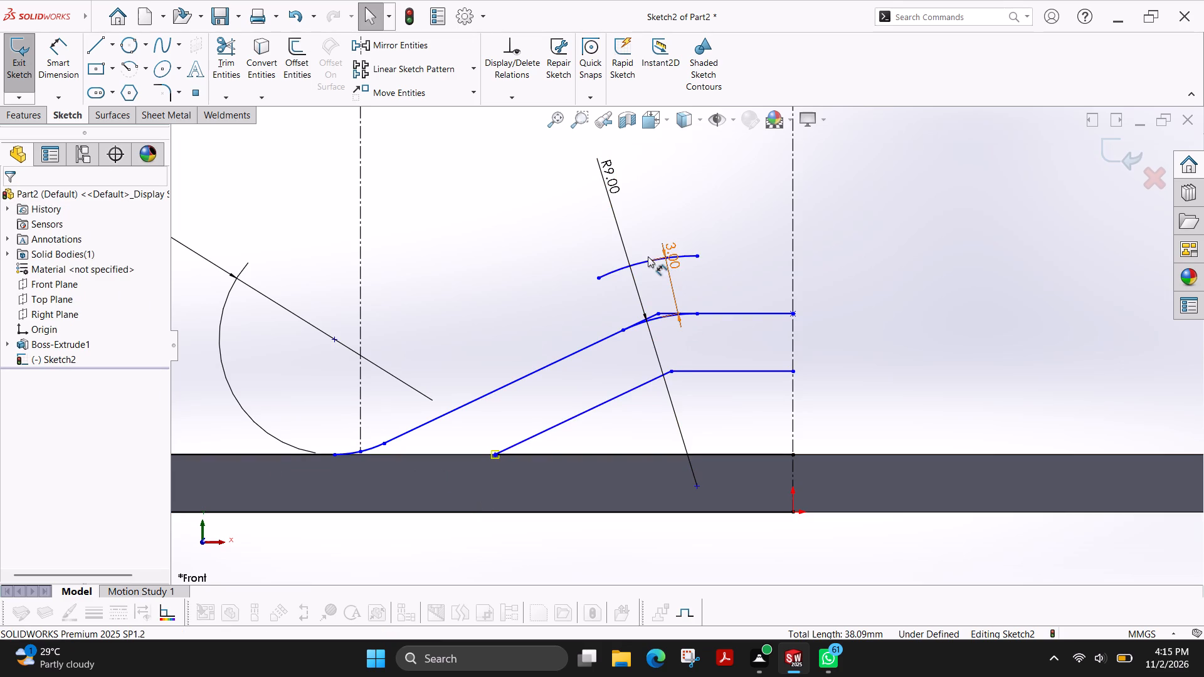
Delete the offset arc lying above the profile's R9 corner.
click(684, 256)
key(Delete)
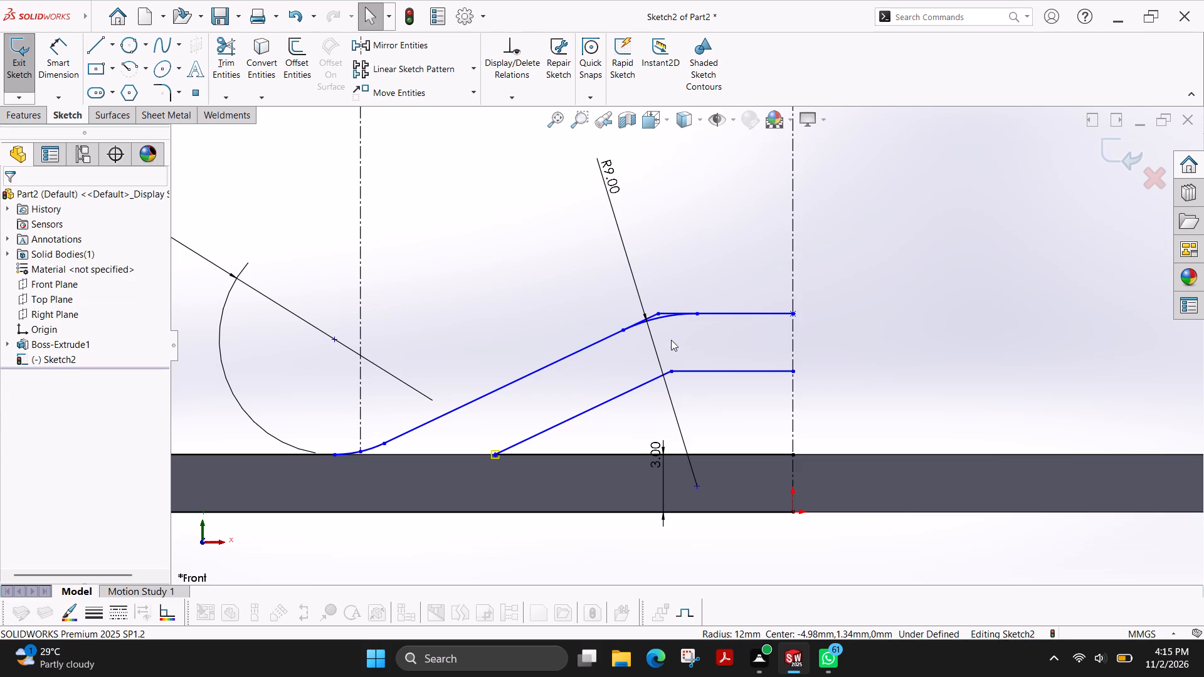
Offset the R9 corner arc 3 mm inward, reversing the direction so it rounds the inner profile corner.
click(299, 55)
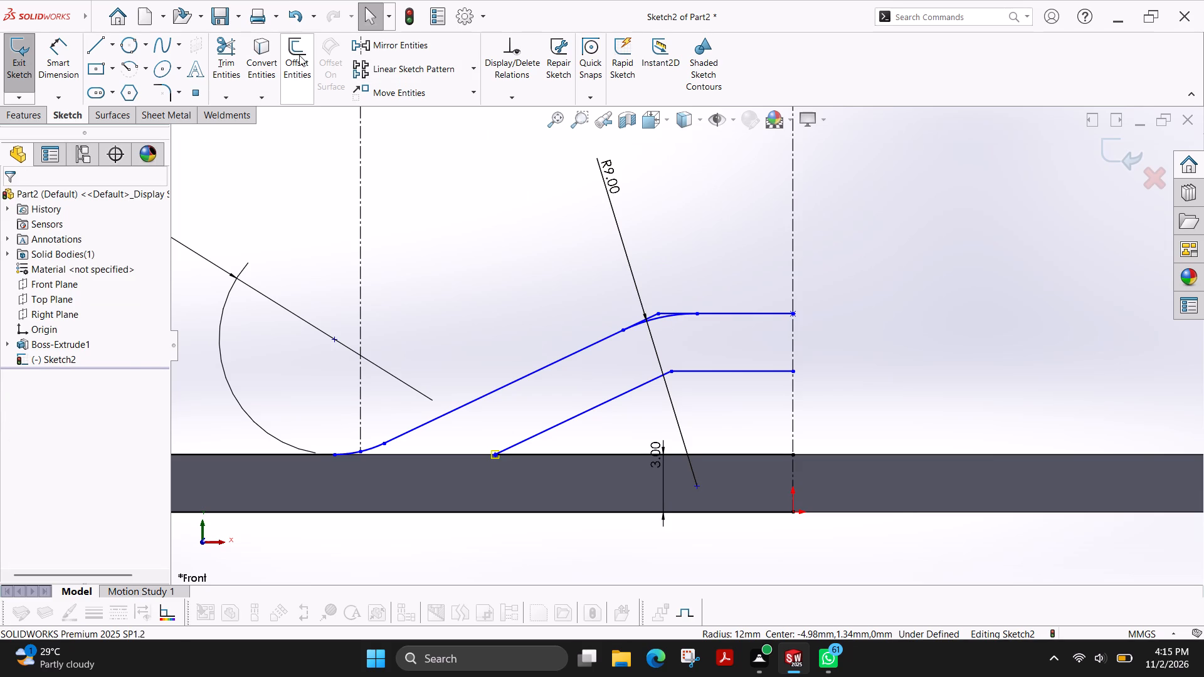
click(663, 320)
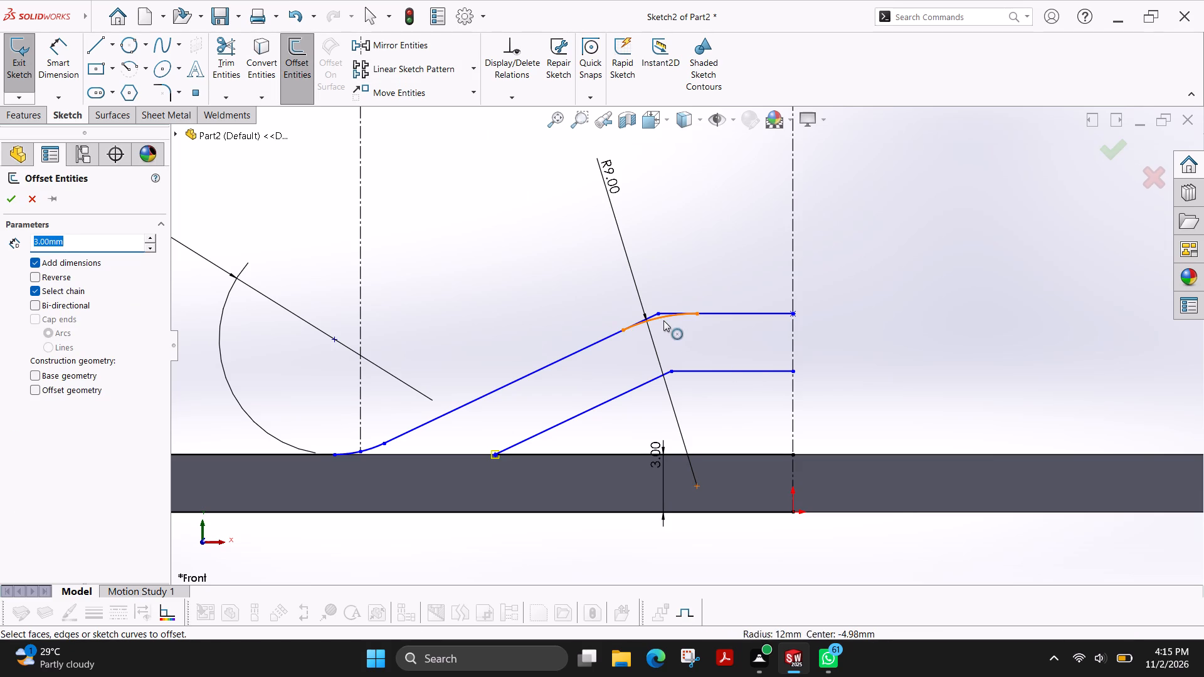
click(55, 276)
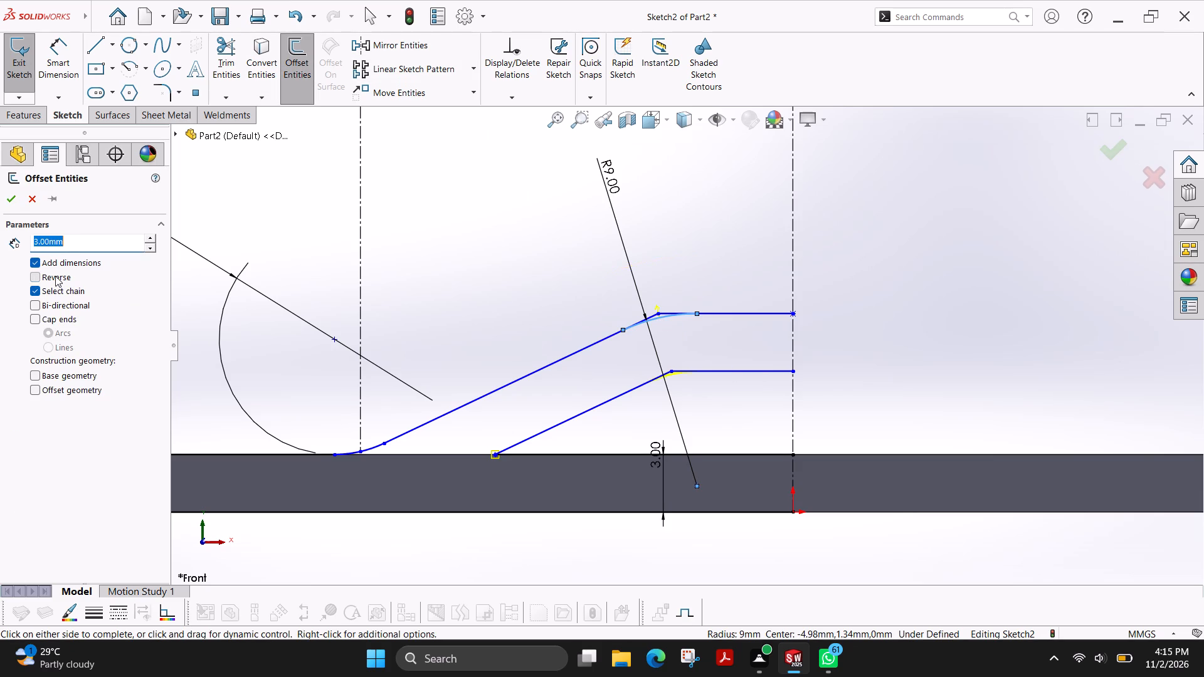
click(6, 200)
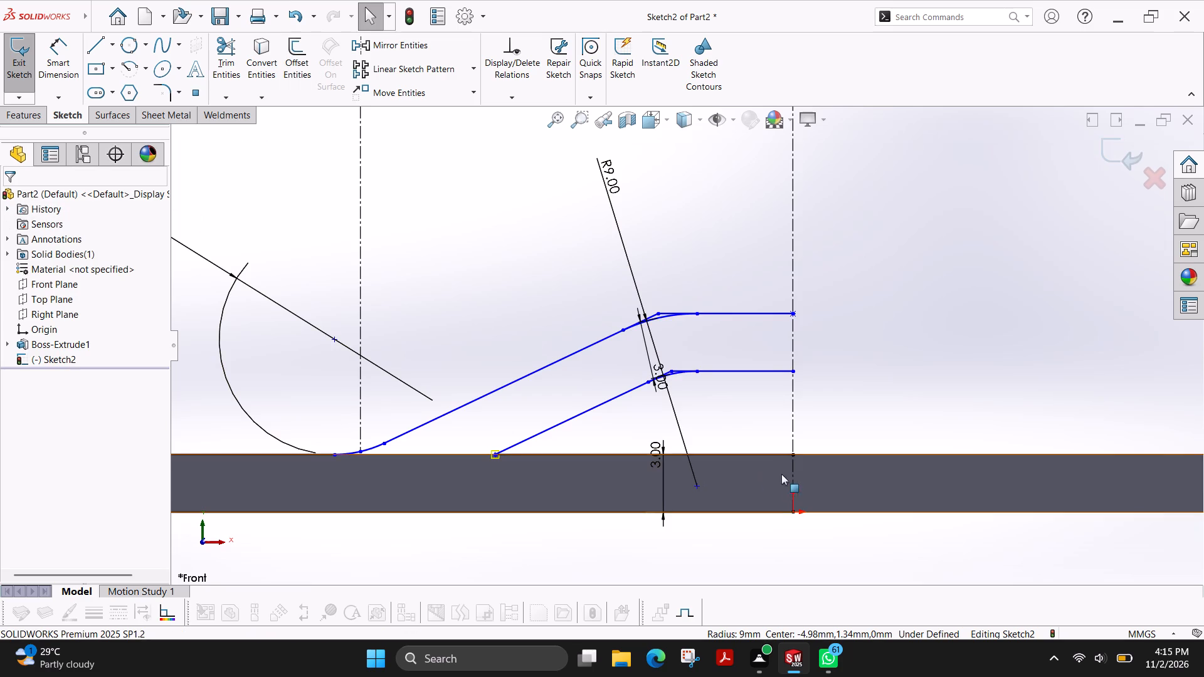
key(Escape)
Trim away the line along the plate's top edge between the inner sloped line's foot and the centreline.
scroll(704, 375, down, 3)
scroll(652, 391, down, 3)
scroll(652, 391, up, 4)
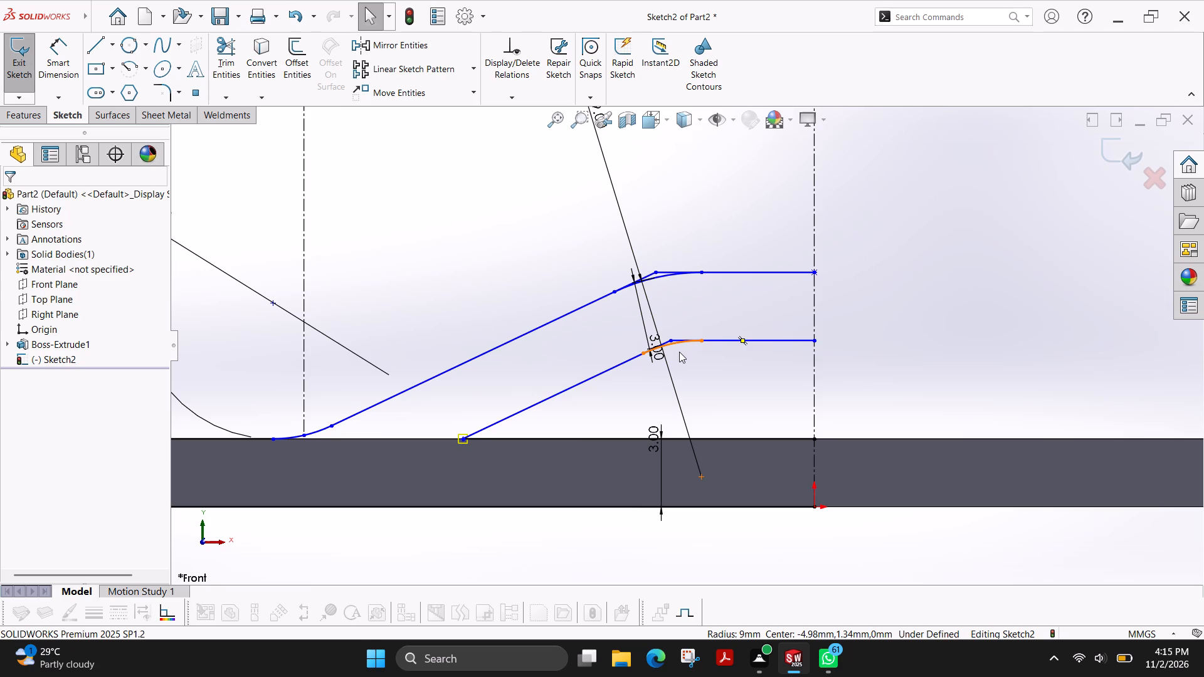
scroll(679, 352, up, 1)
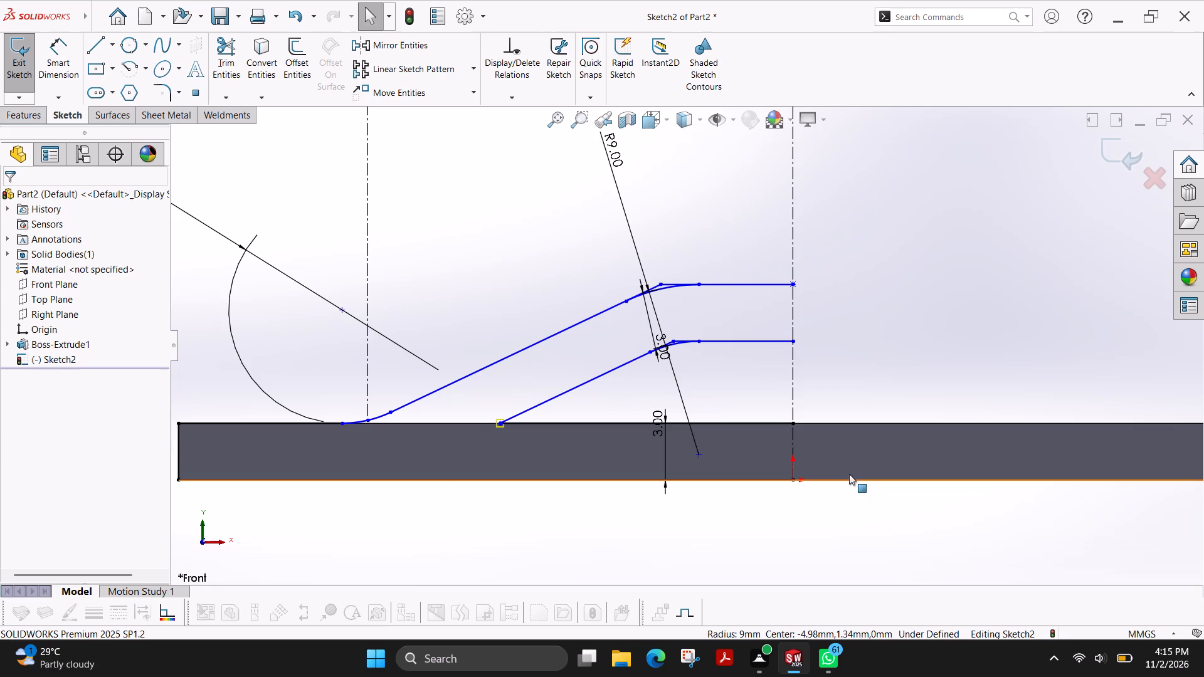
click(221, 66)
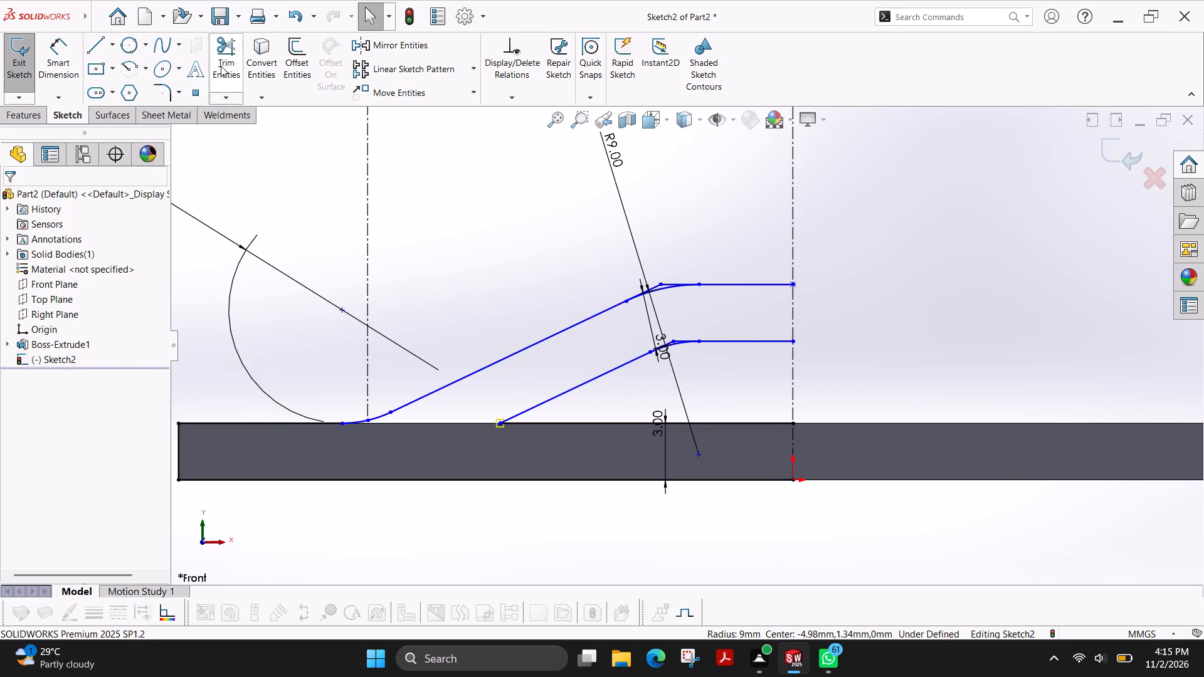
drag(758, 400, 716, 443)
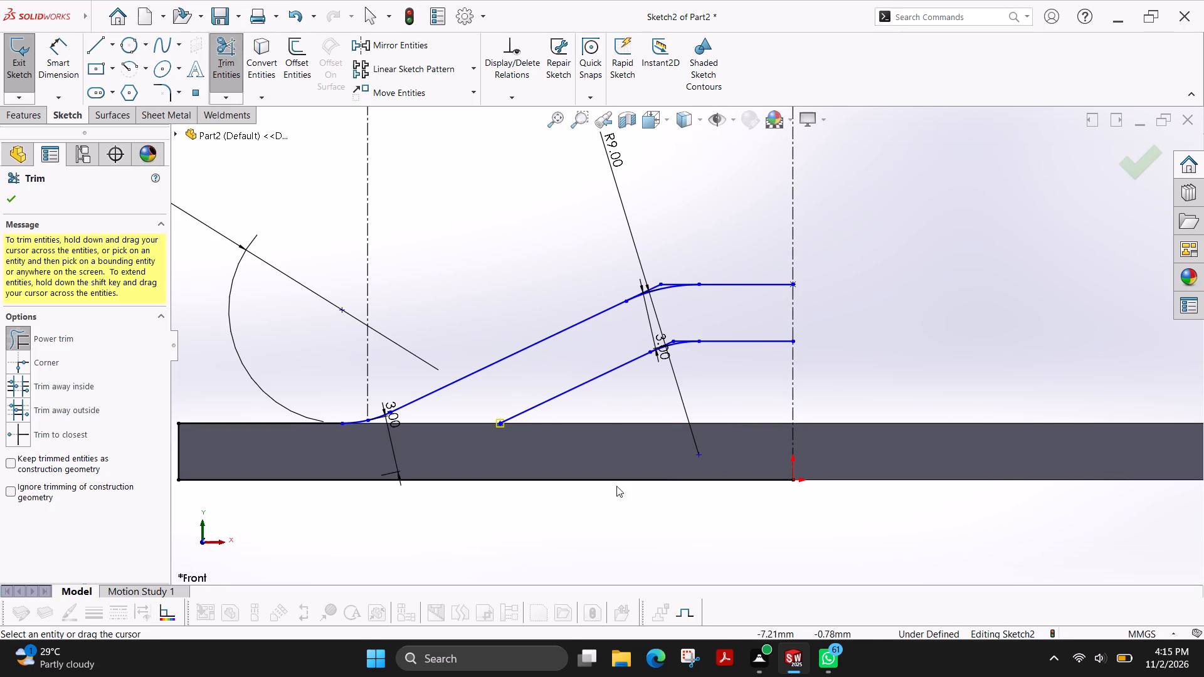
Draw a 3 mm vertical line from the inner sloped line's foot down to the plate's bottom edge.
click(97, 58)
click(93, 43)
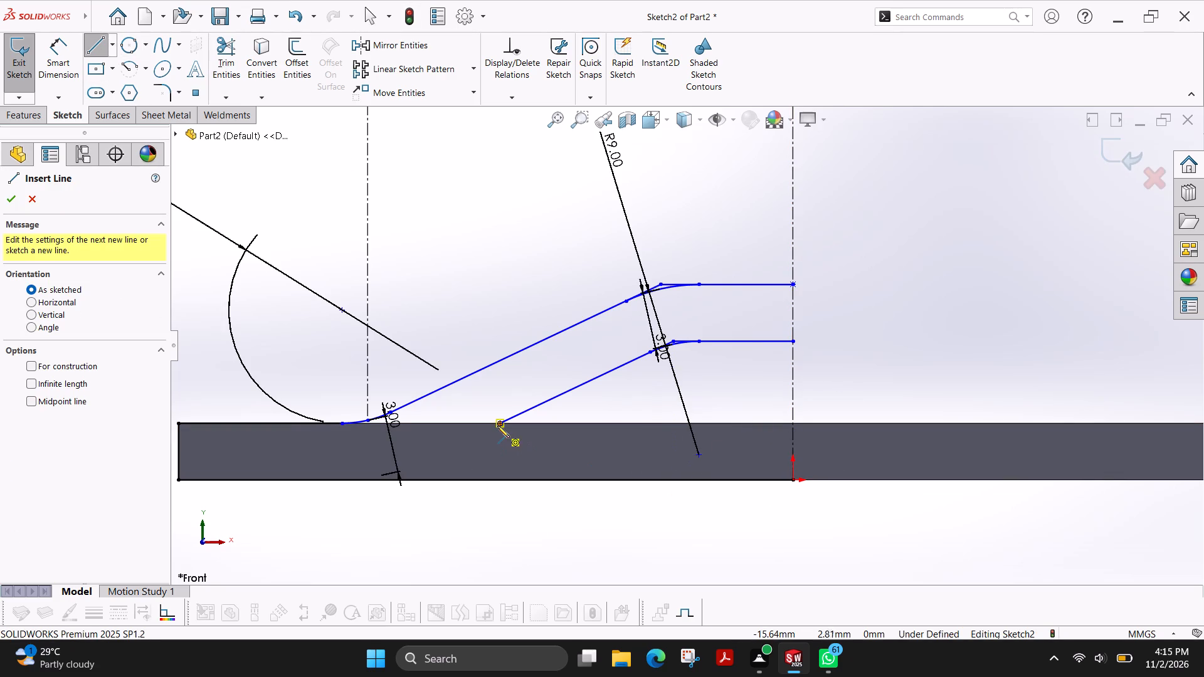
click(499, 424)
click(500, 481)
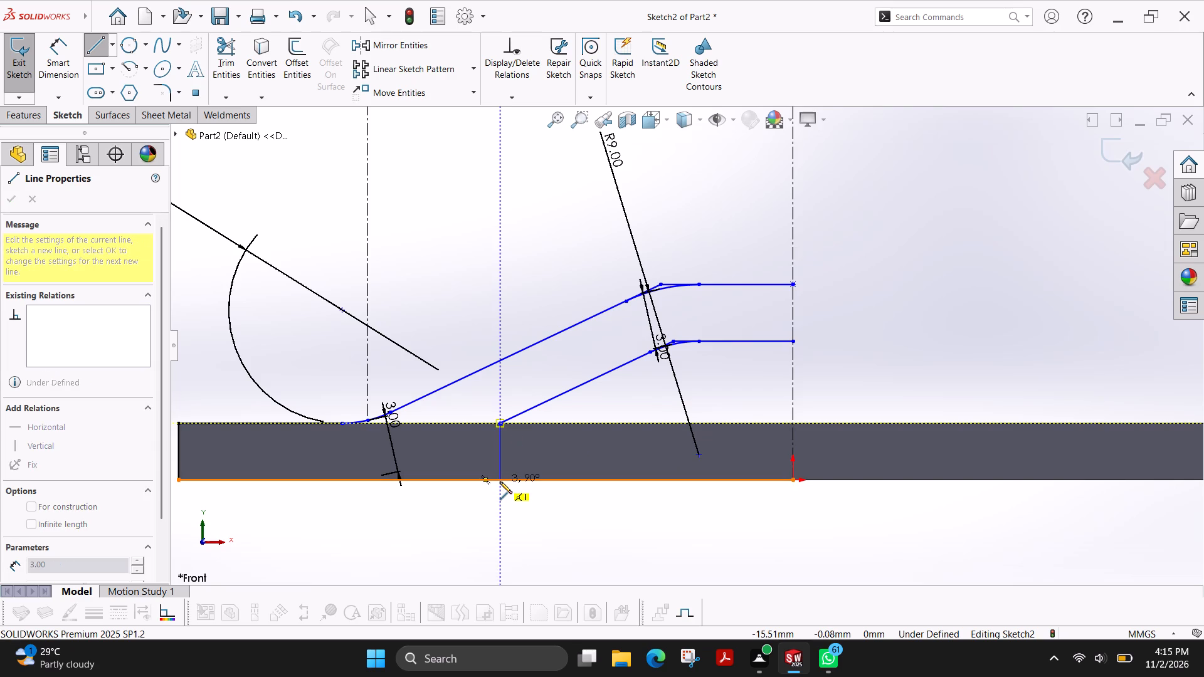
key(Escape)
Trim away the plate's bottom-edge line between the new 3 mm vertical line and the origin.
click(232, 57)
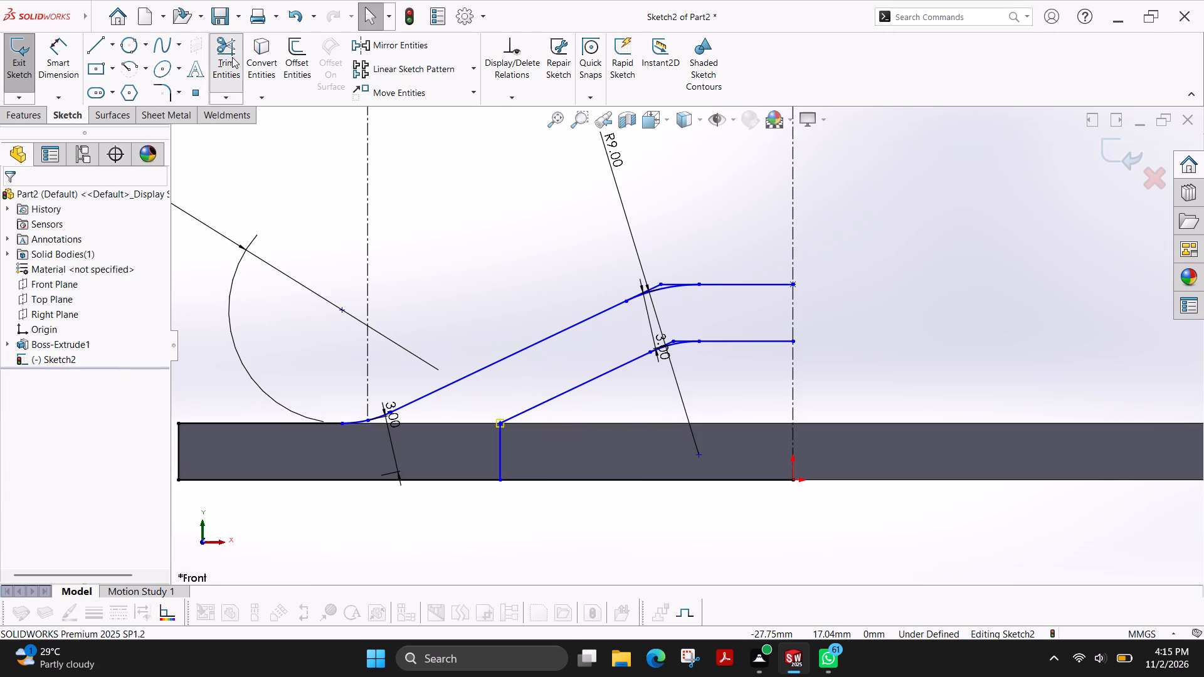
drag(625, 463, 584, 528)
scroll(398, 471, up, 3)
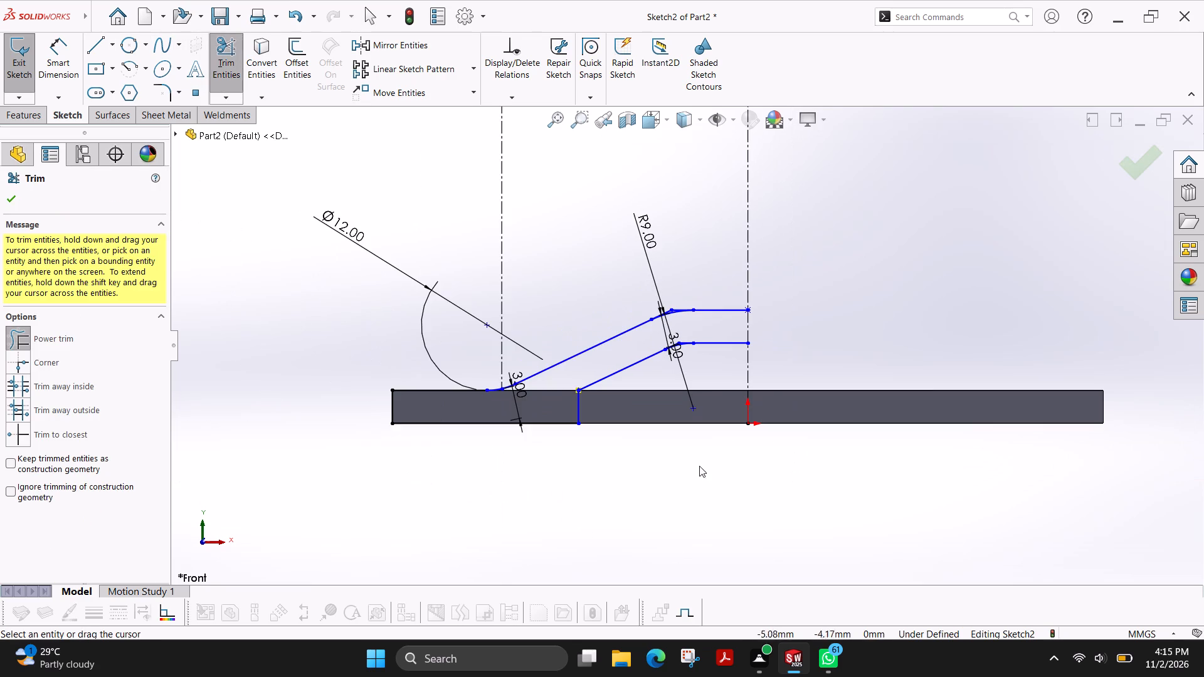
click(10, 191)
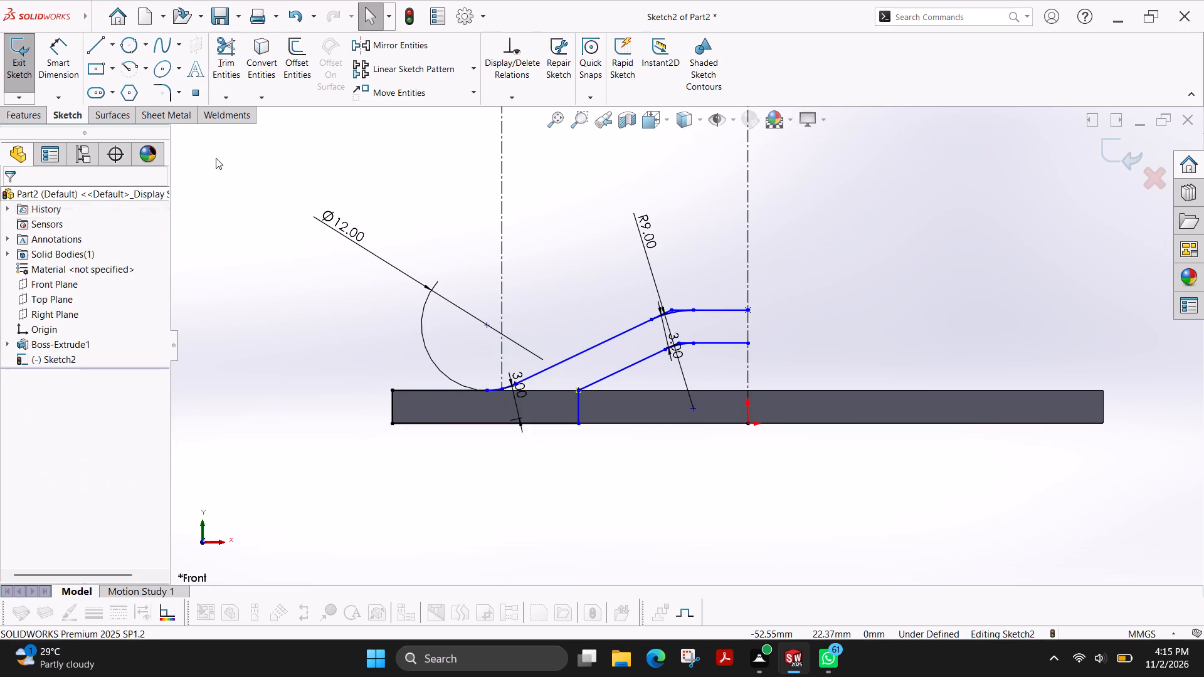
Check the sketch for gaps with Repair Sketch, raising the gap tolerance several increments.
click(556, 96)
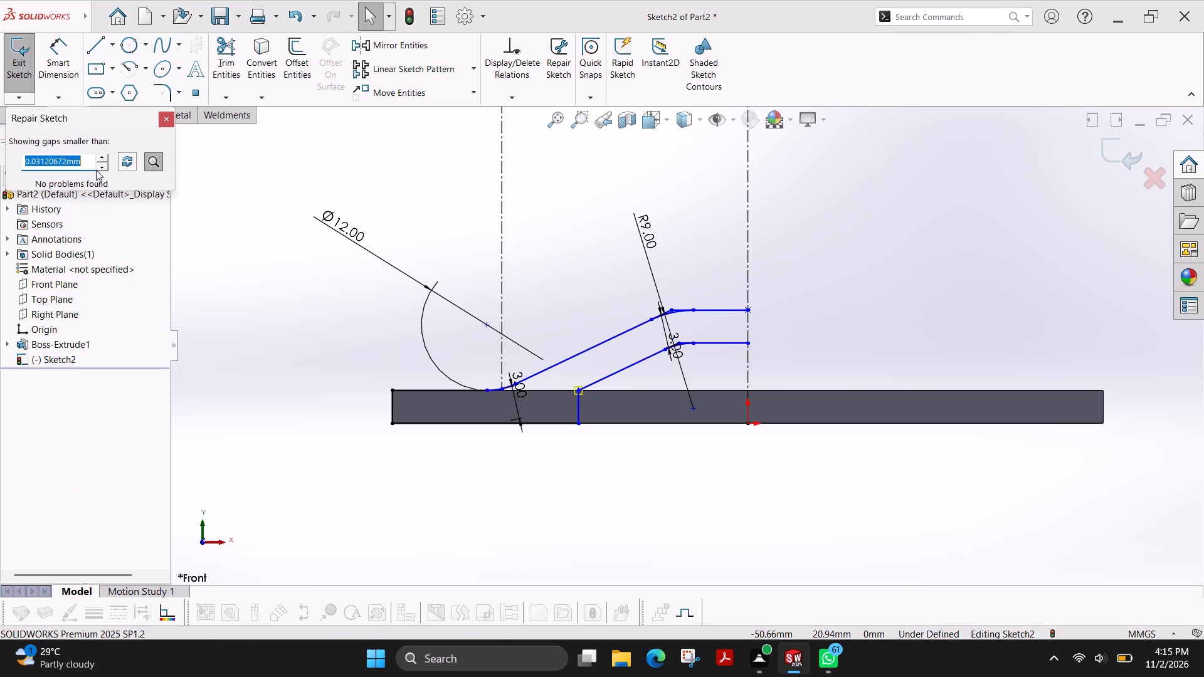
click(100, 155)
triple_click(100, 155)
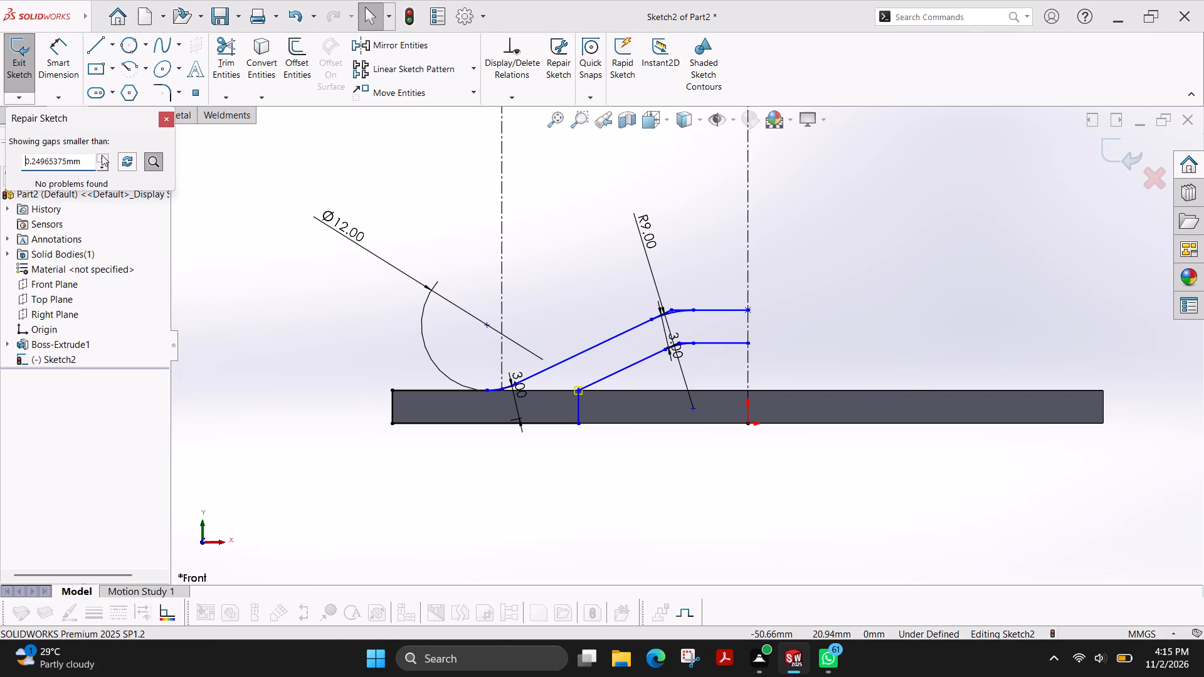
click(102, 155)
click(129, 157)
key(Escape)
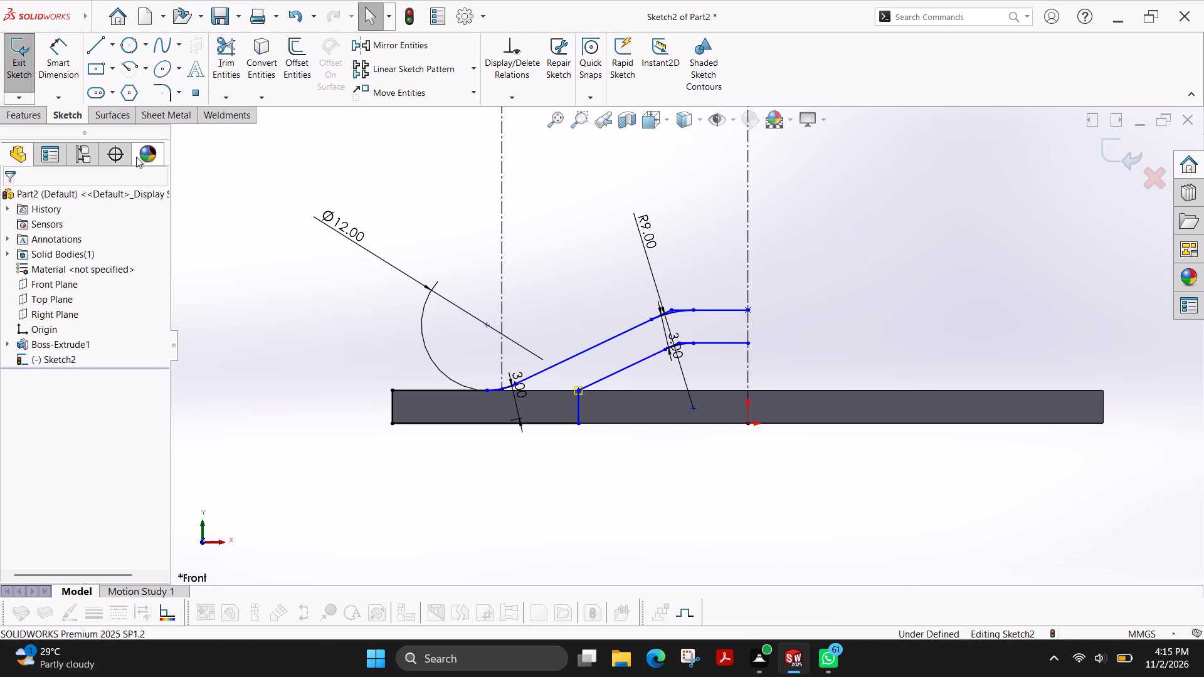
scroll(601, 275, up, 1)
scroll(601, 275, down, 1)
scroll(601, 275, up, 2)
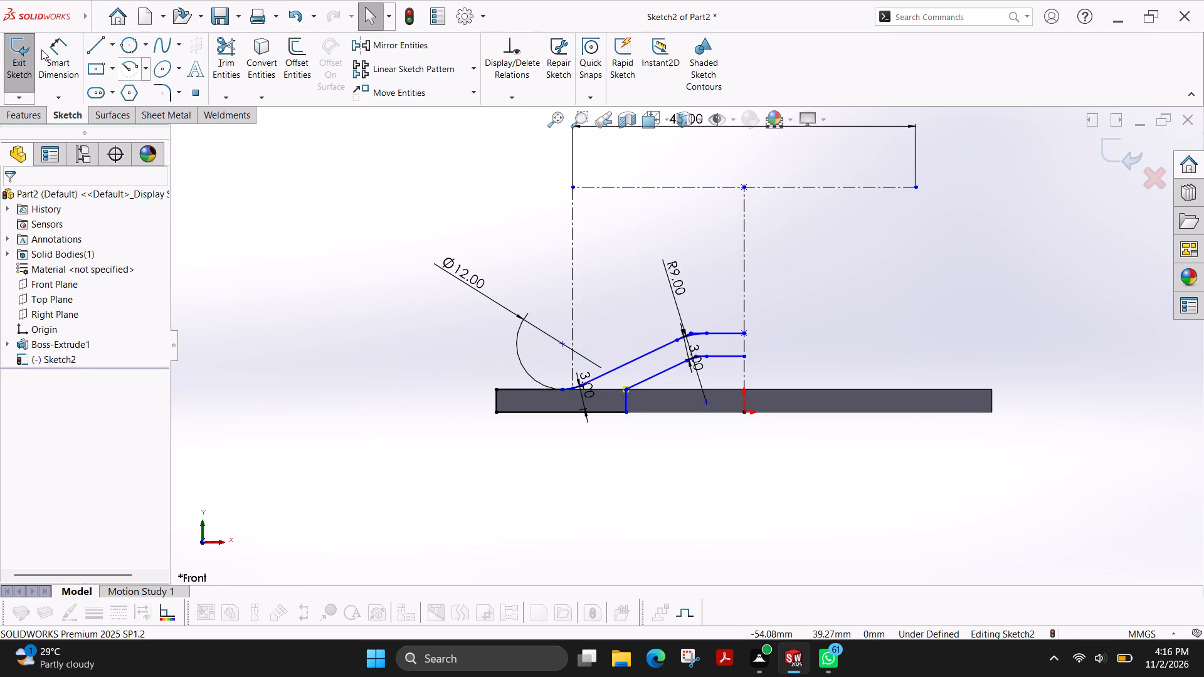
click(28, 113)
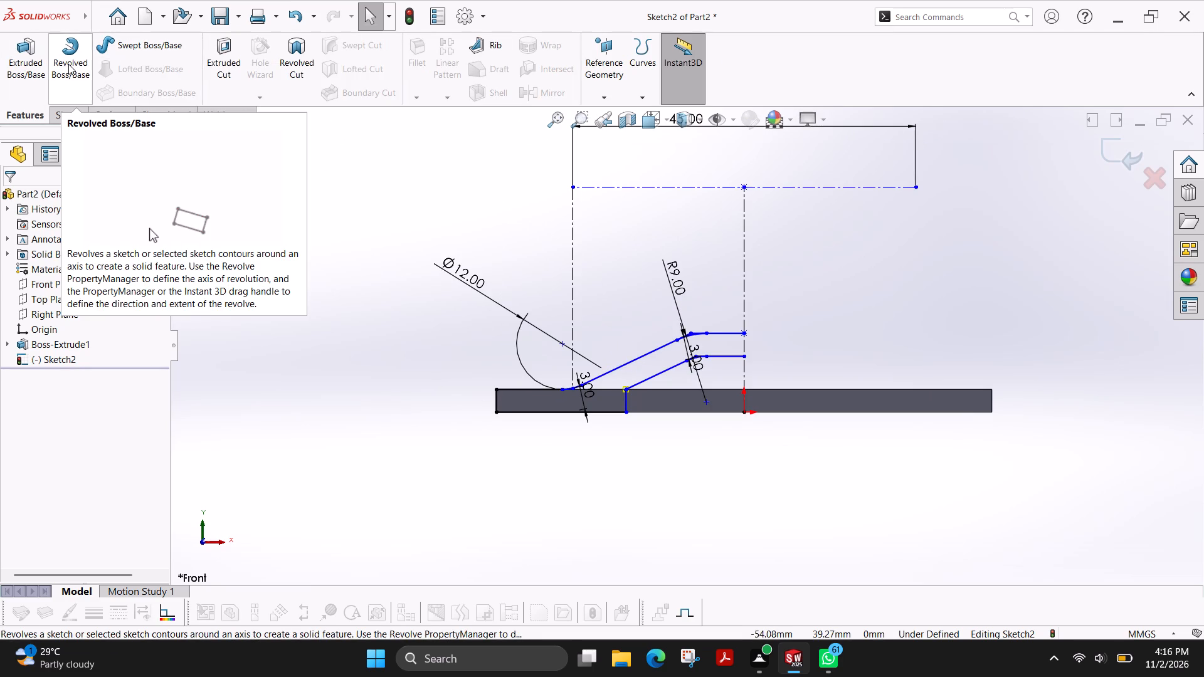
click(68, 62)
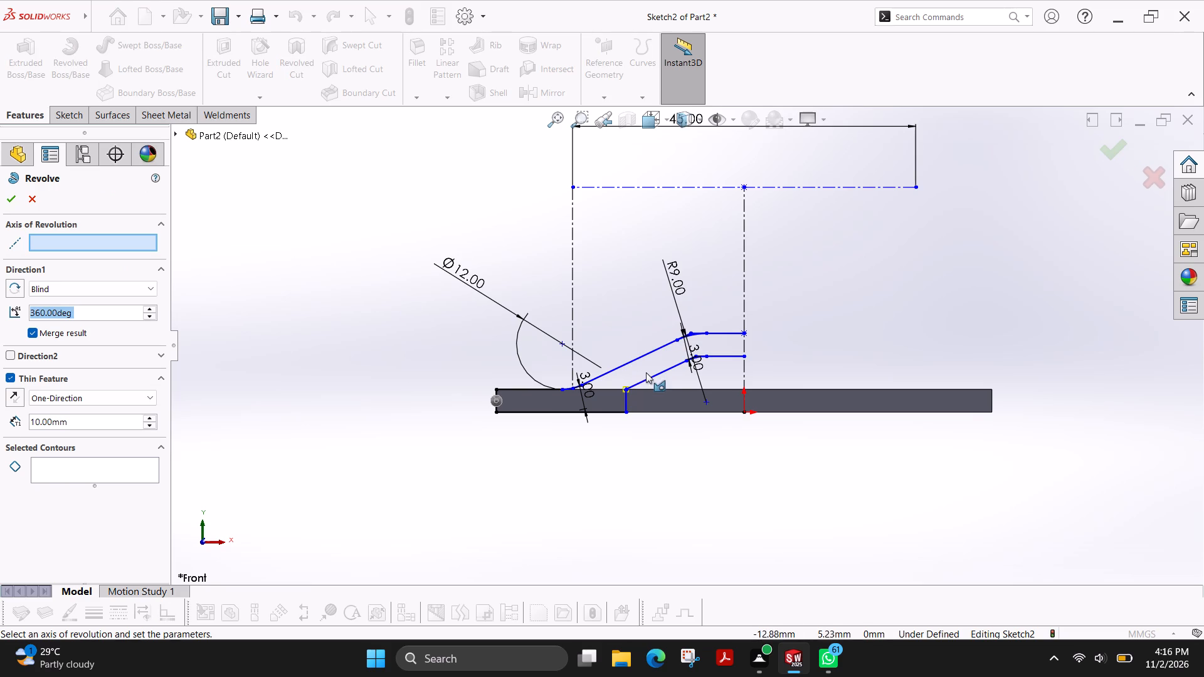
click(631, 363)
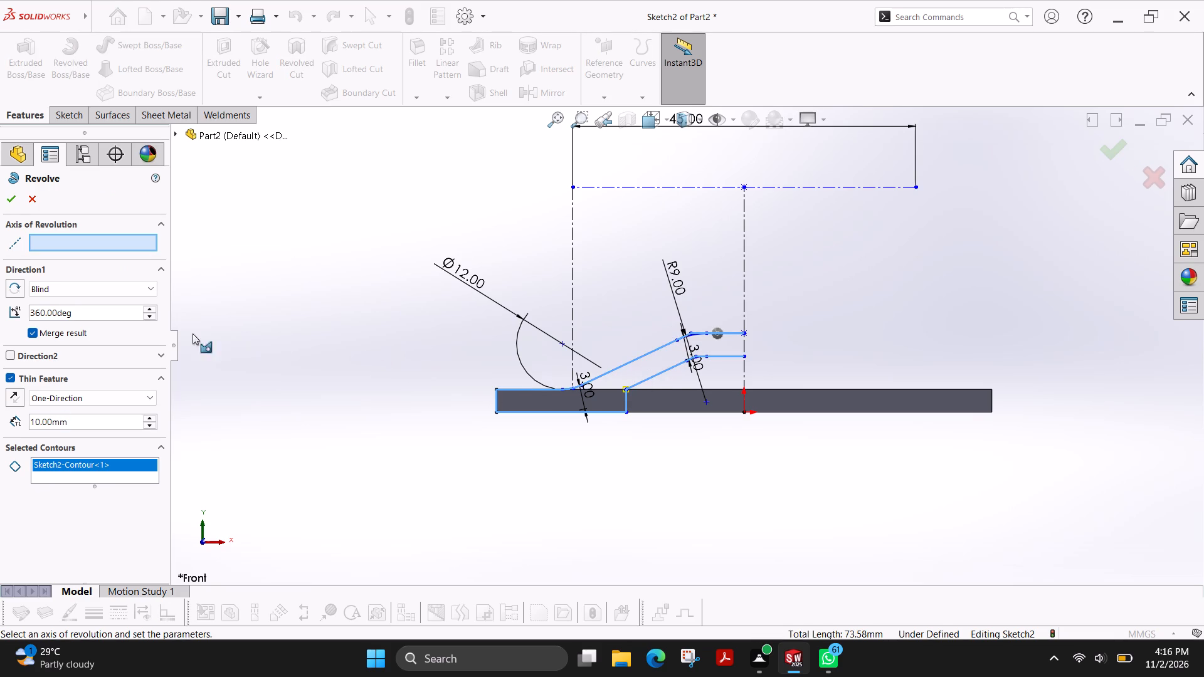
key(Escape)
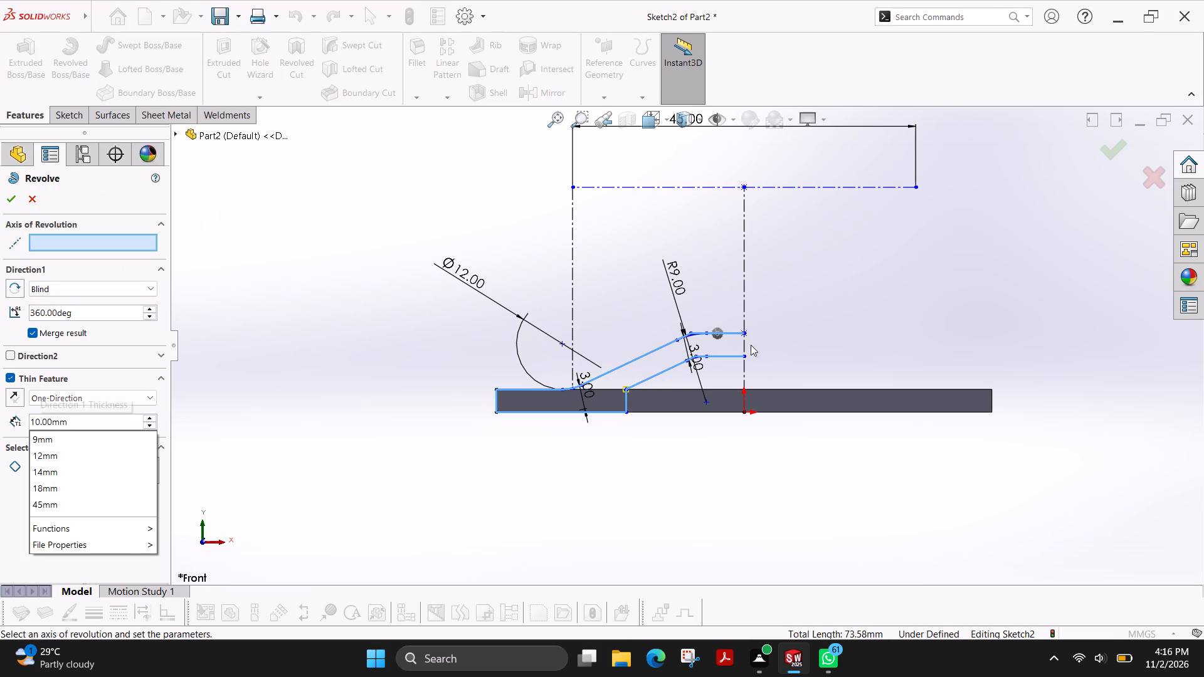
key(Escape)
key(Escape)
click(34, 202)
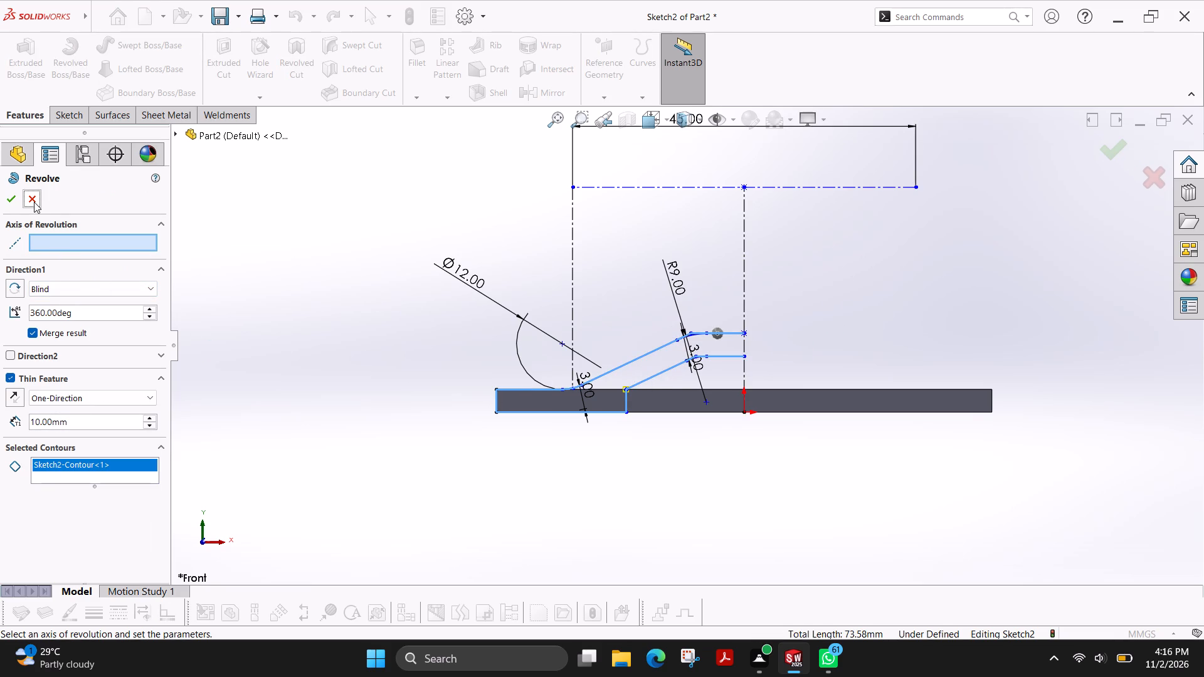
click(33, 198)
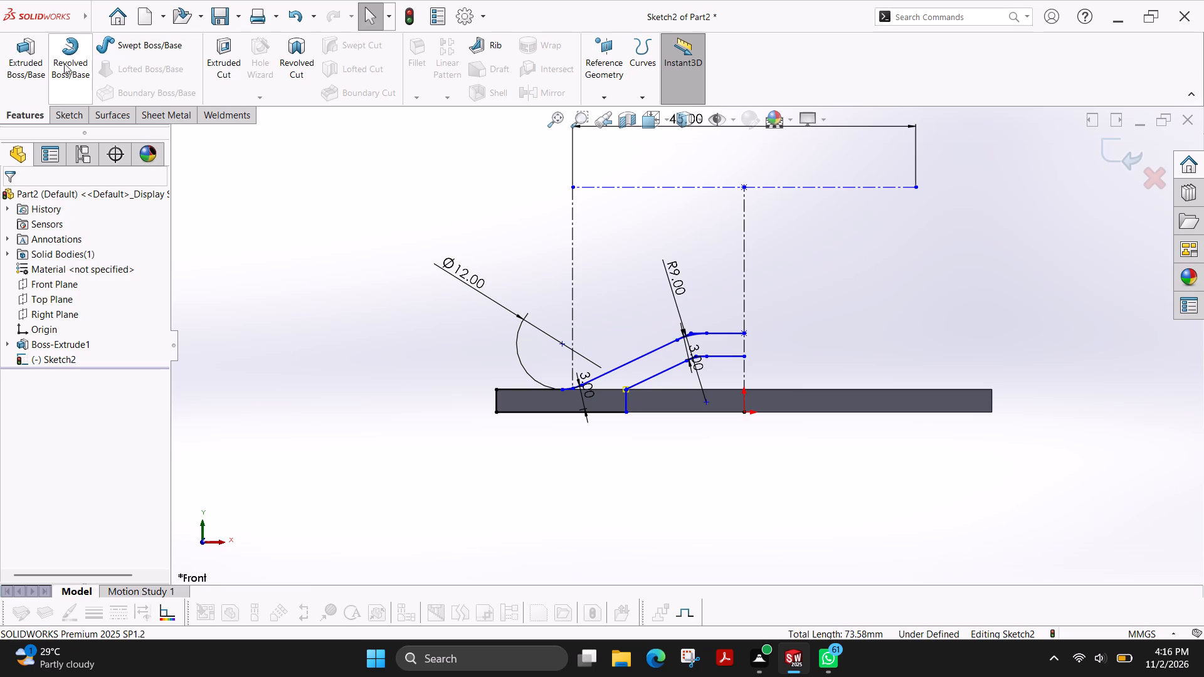
Draw a vertical line on the centreline joining the right ends of the raised profile's upper and lower horizontal lines.
click(63, 118)
click(90, 55)
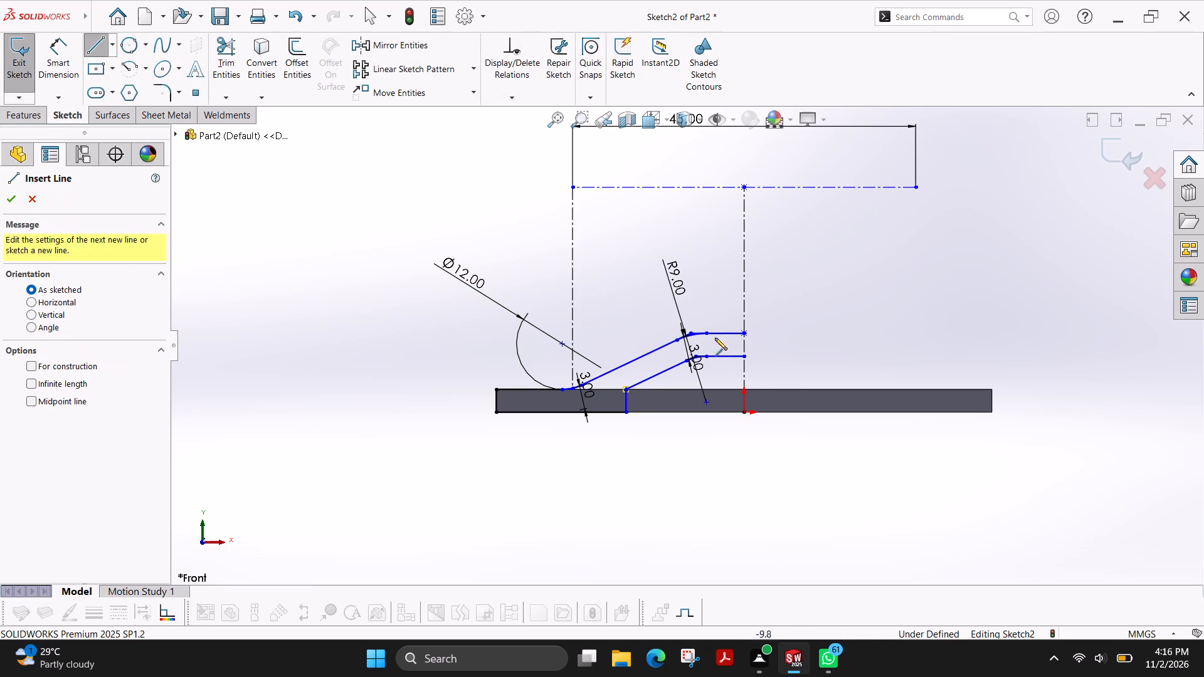
scroll(741, 340, down, 6)
click(715, 328)
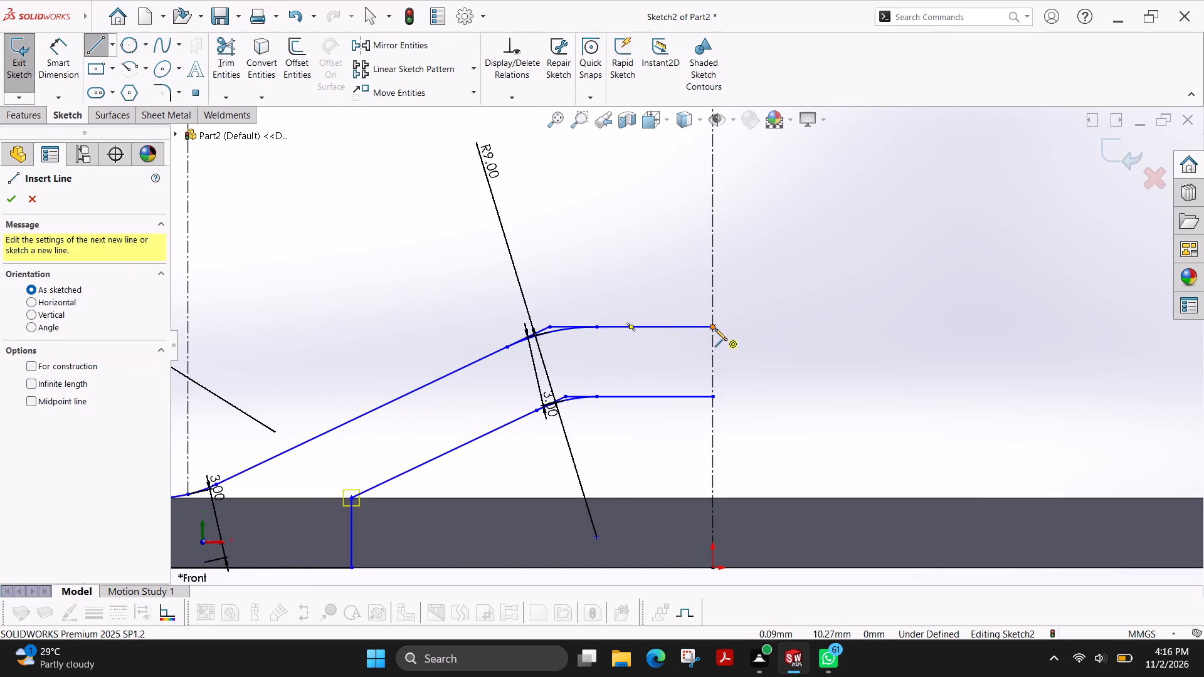
click(712, 397)
key(Escape)
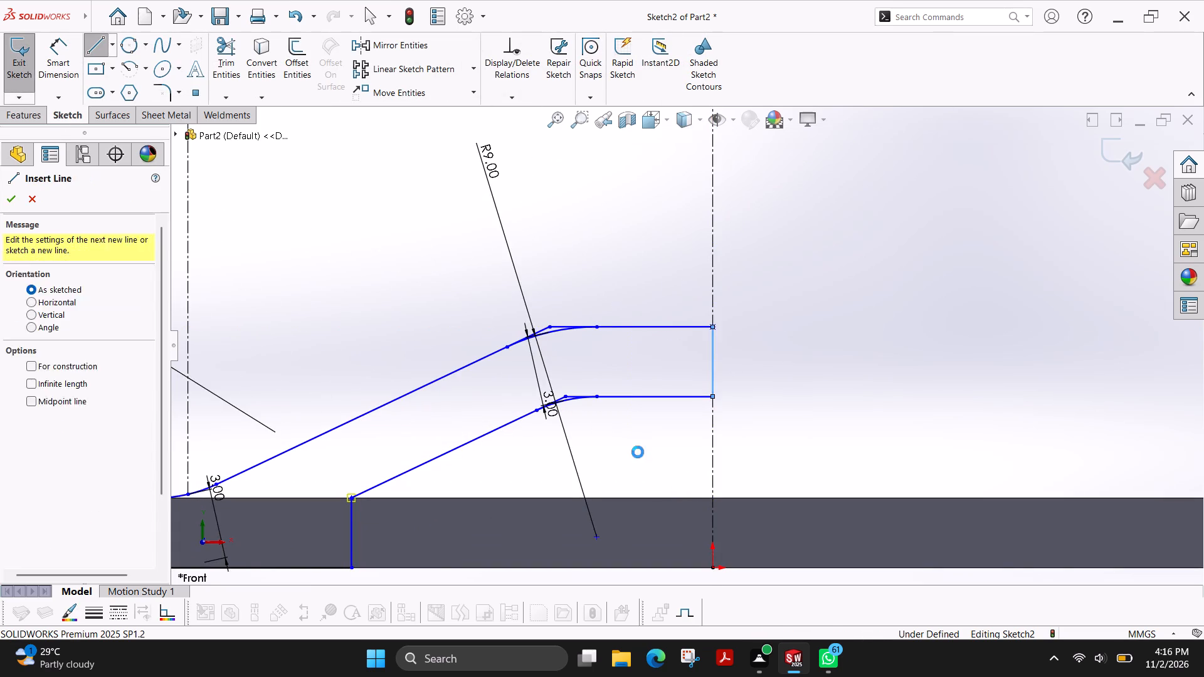
Extend the inner sloped line down to the plate's bottom edge using Extend Entities.
scroll(634, 452, up, 2)
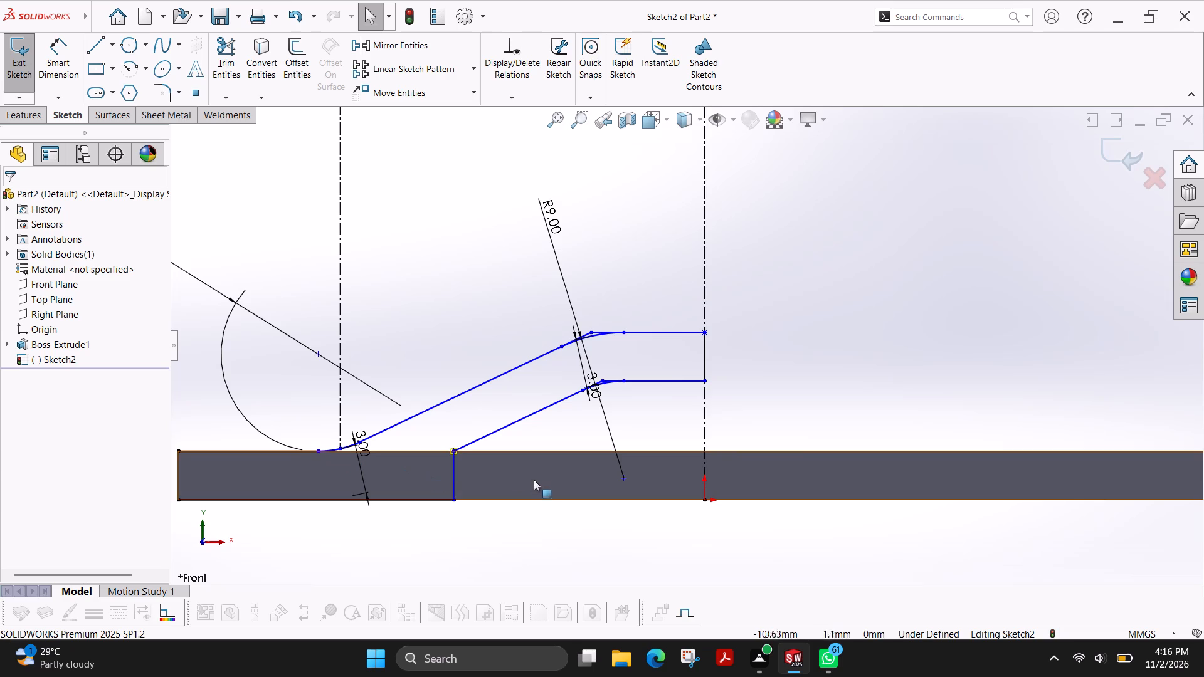
scroll(547, 464, up, 2)
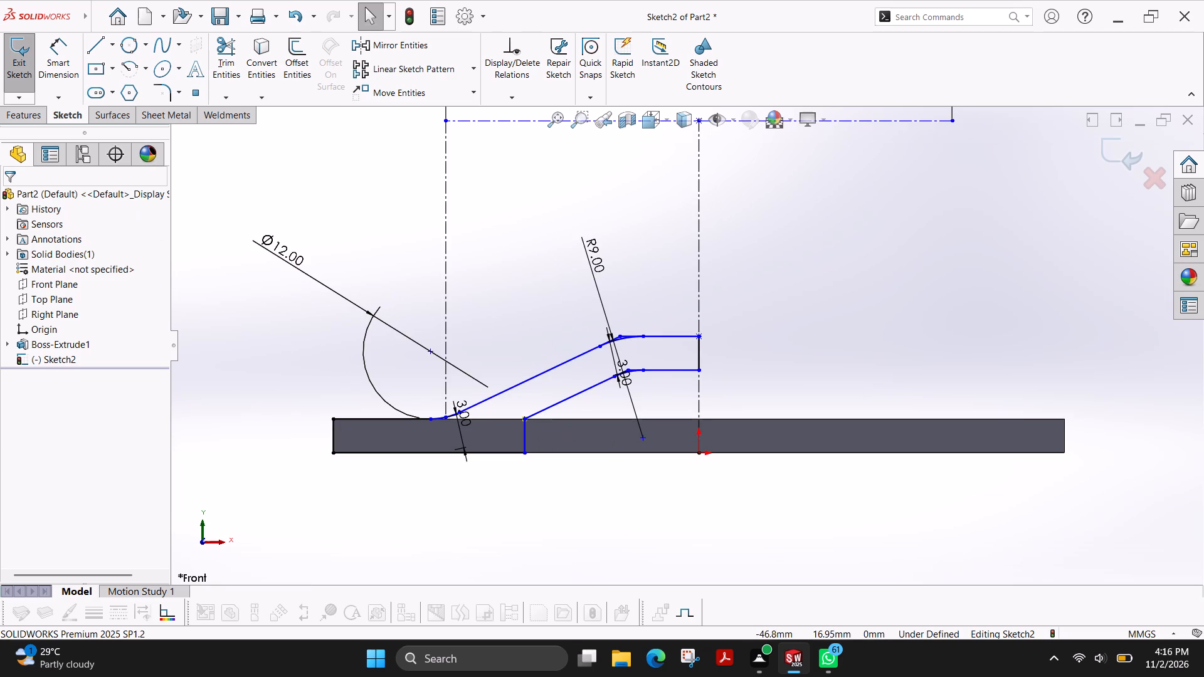
scroll(542, 429, down, 4)
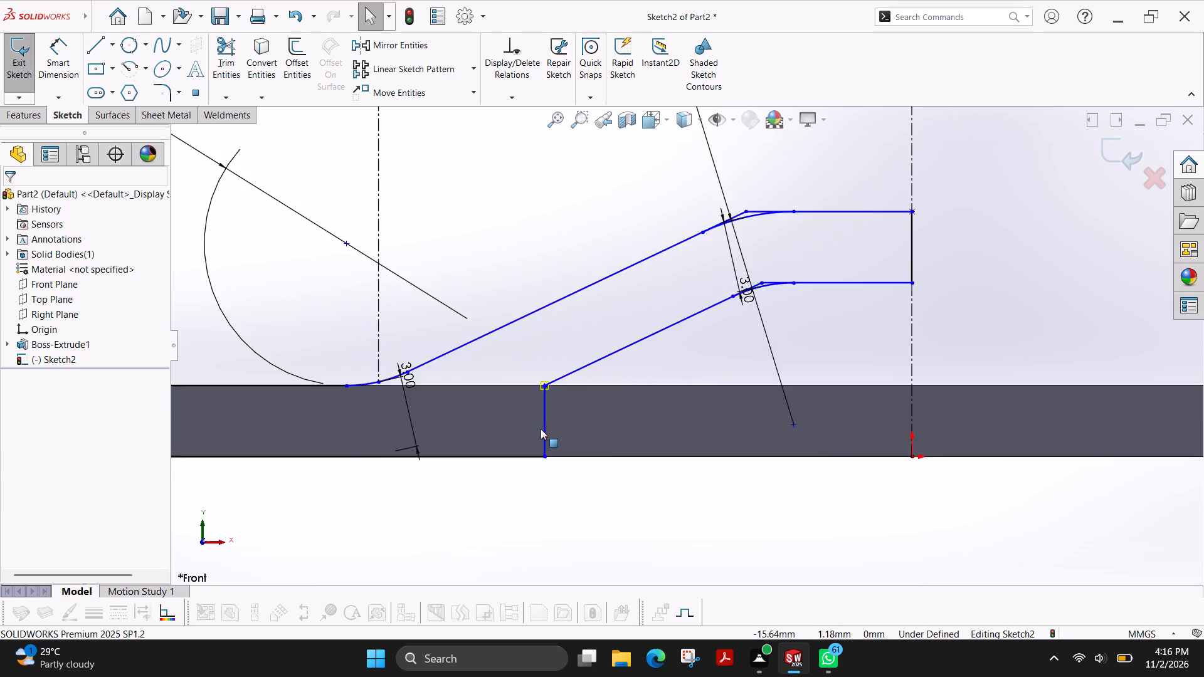
scroll(546, 420, down, 3)
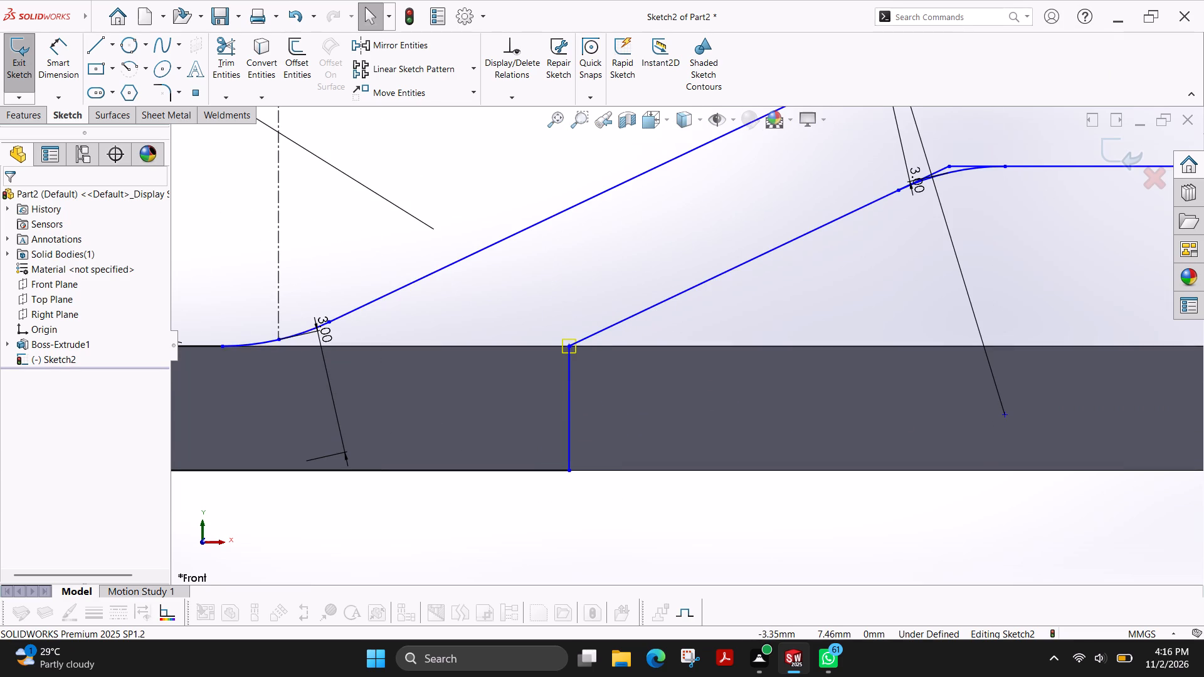
click(955, 22)
text(EX)
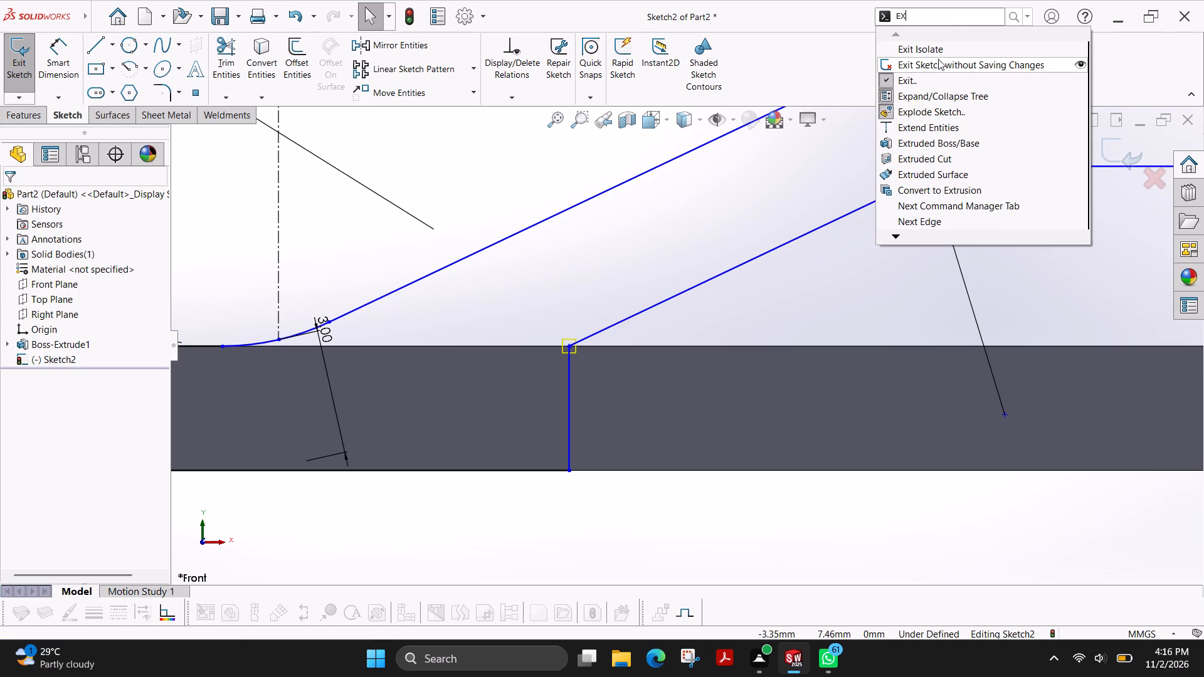
click(966, 129)
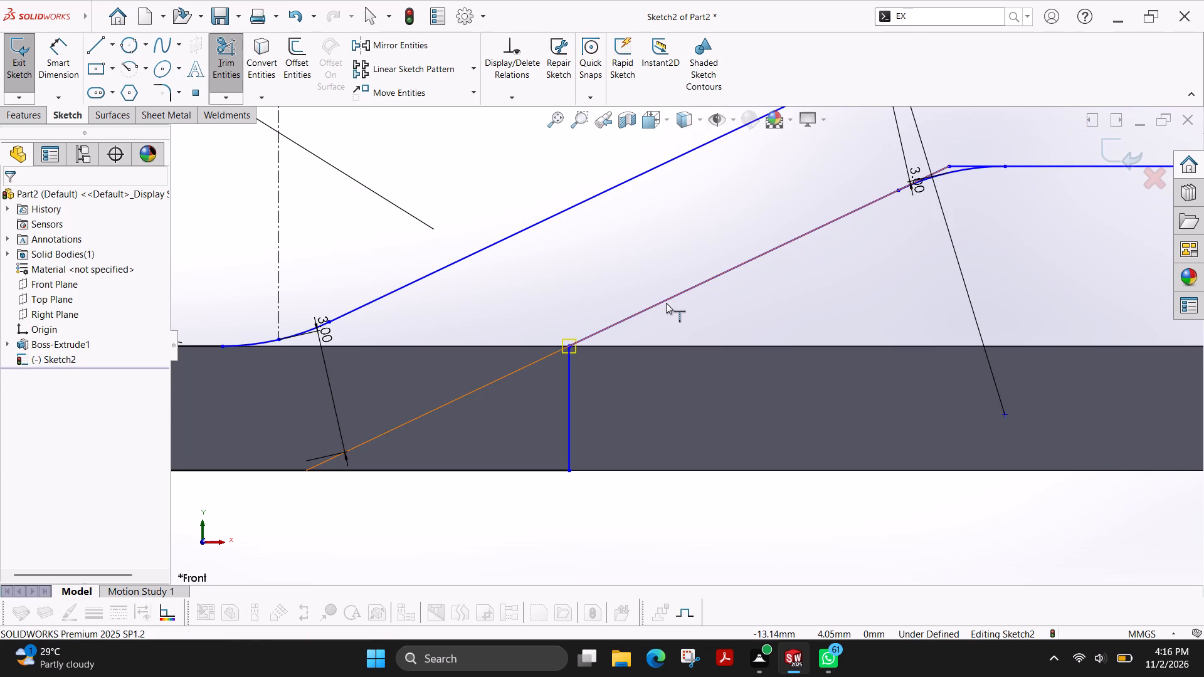
click(662, 303)
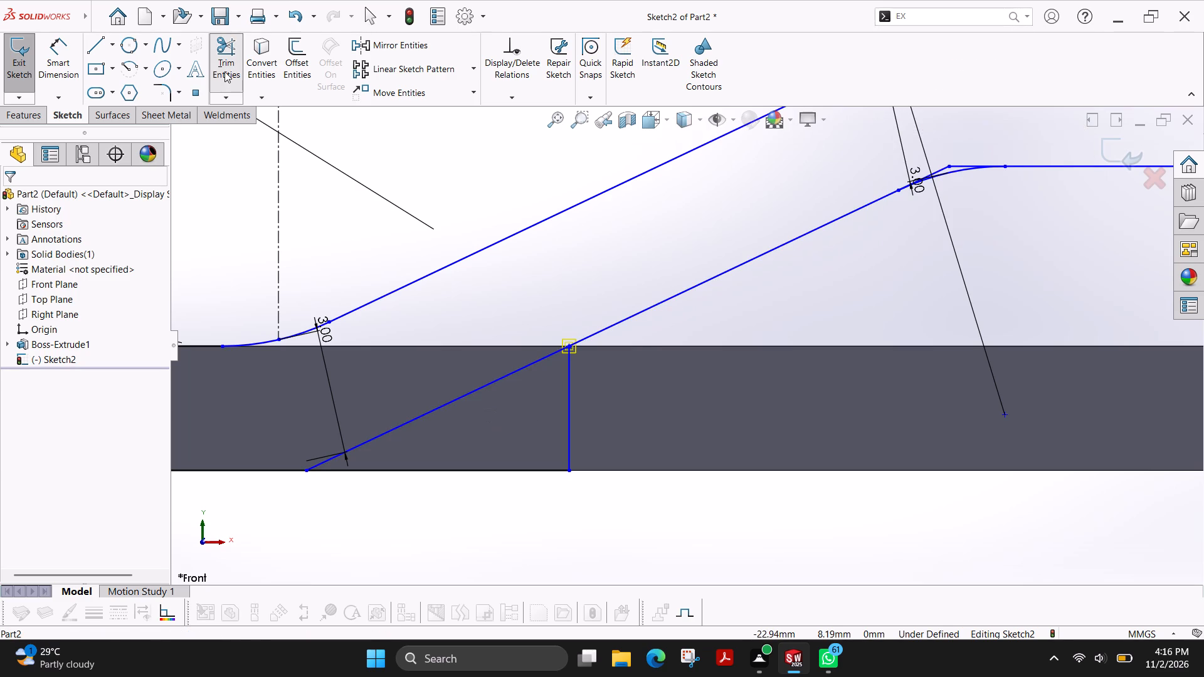
key(Escape)
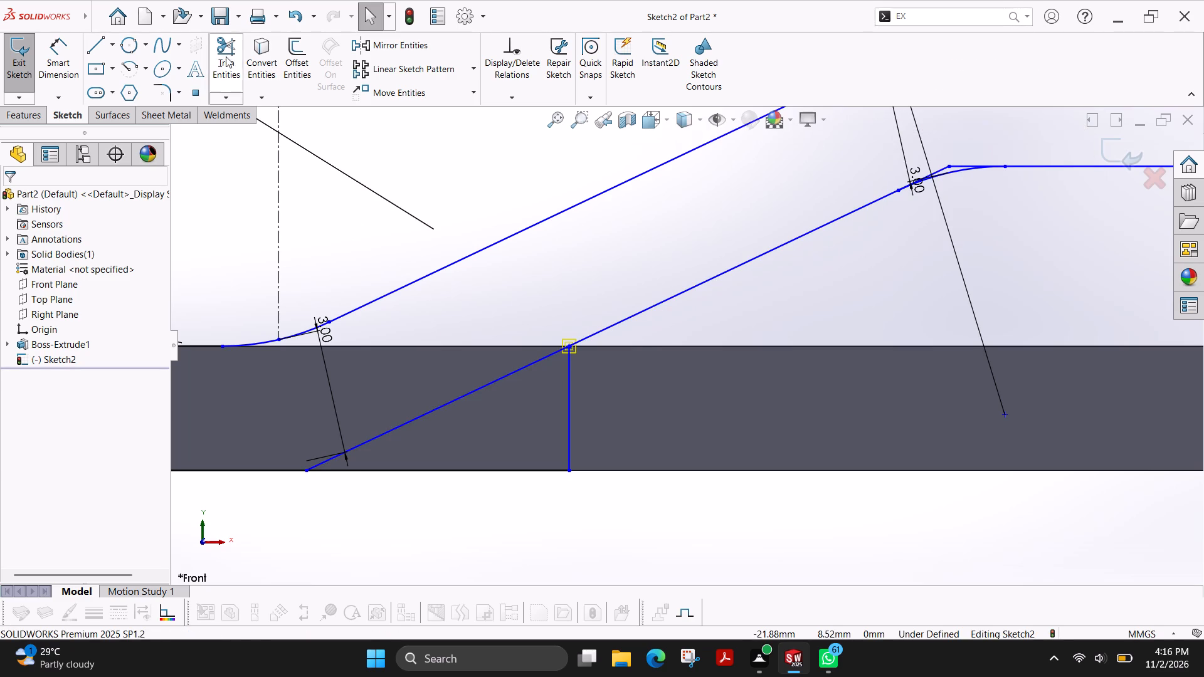
Trim away the 3 mm vertical line and the bottom-edge segment beyond the extended sloped line's foot, and exit the sketch.
click(226, 56)
drag(587, 386, 551, 404)
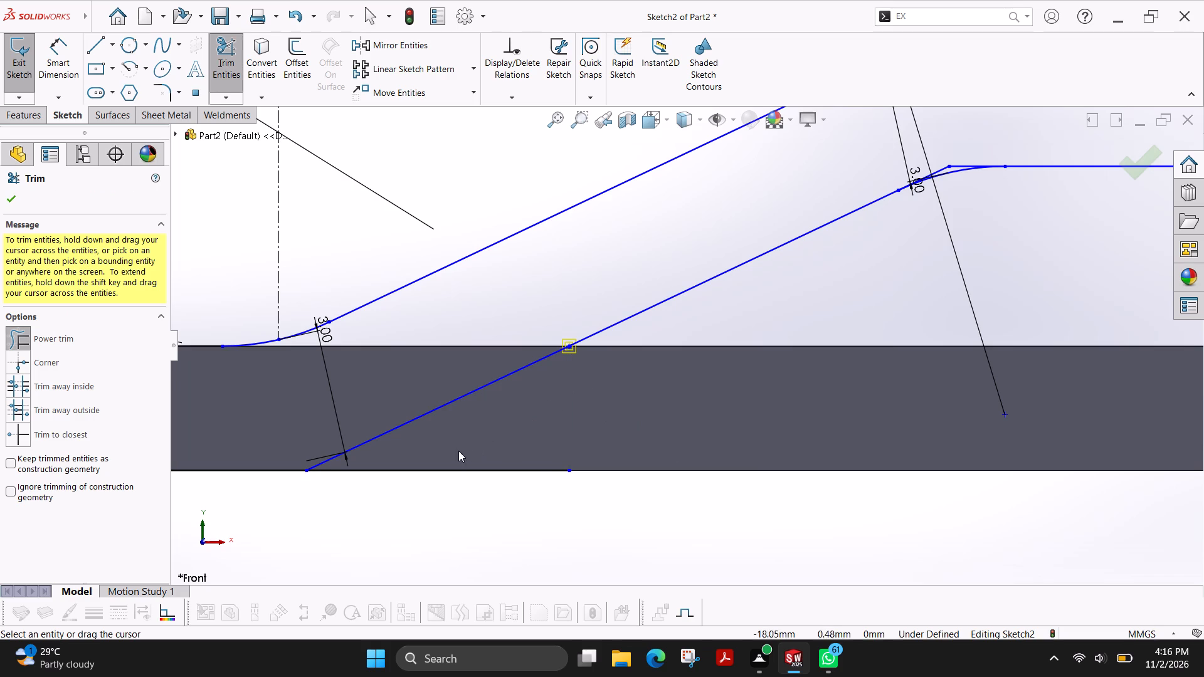
drag(458, 451, 377, 503)
scroll(374, 497, up, 3)
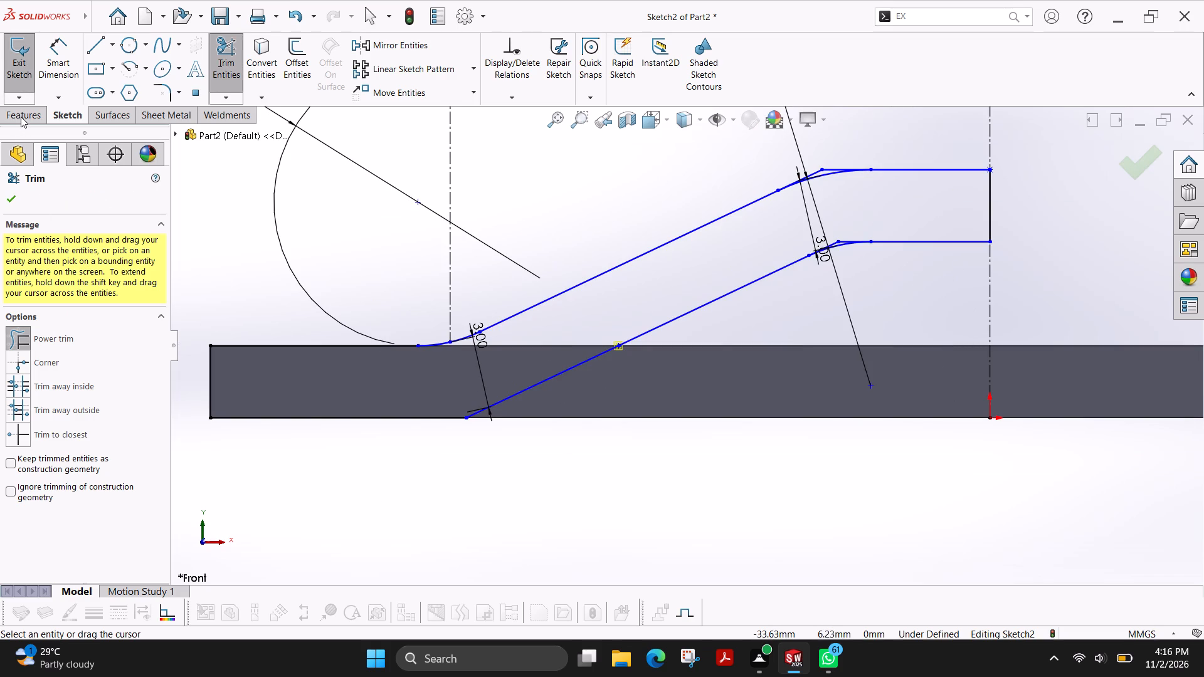
click(26, 67)
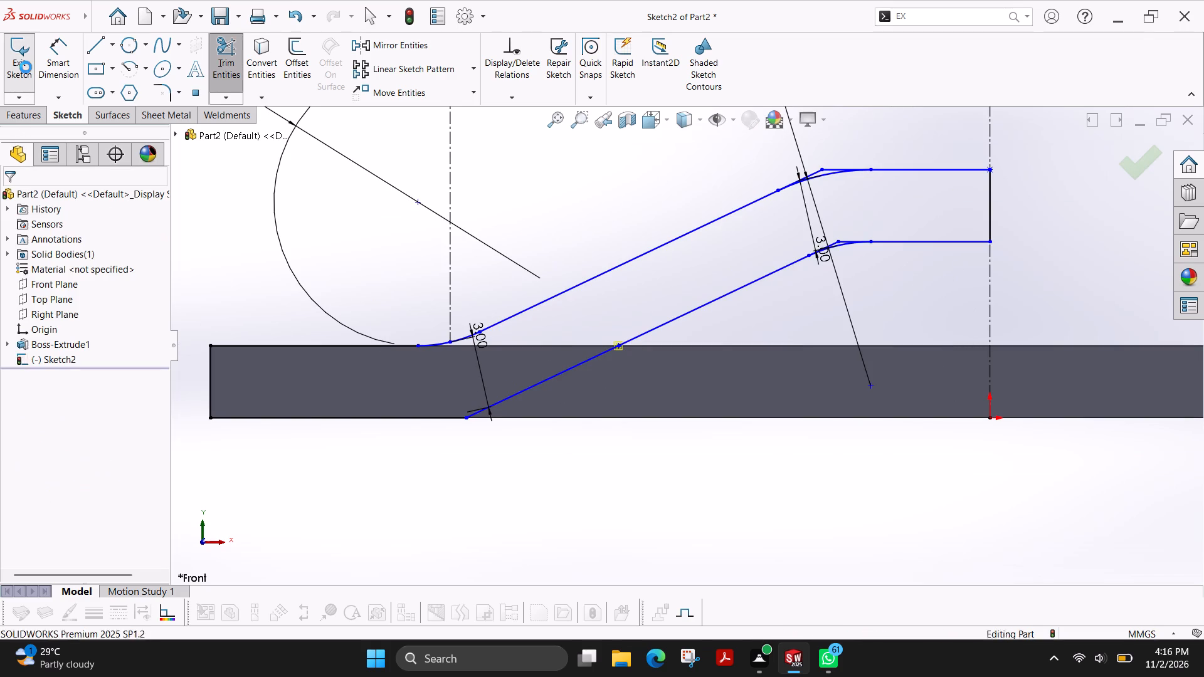
scroll(742, 329, up, 2)
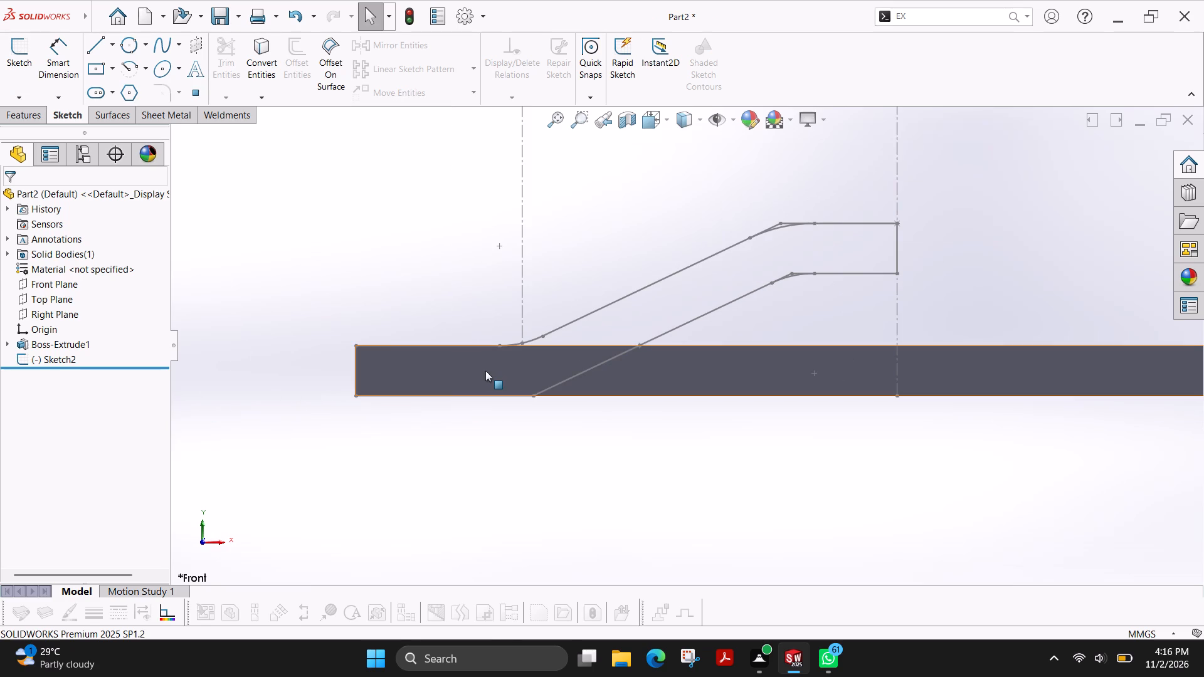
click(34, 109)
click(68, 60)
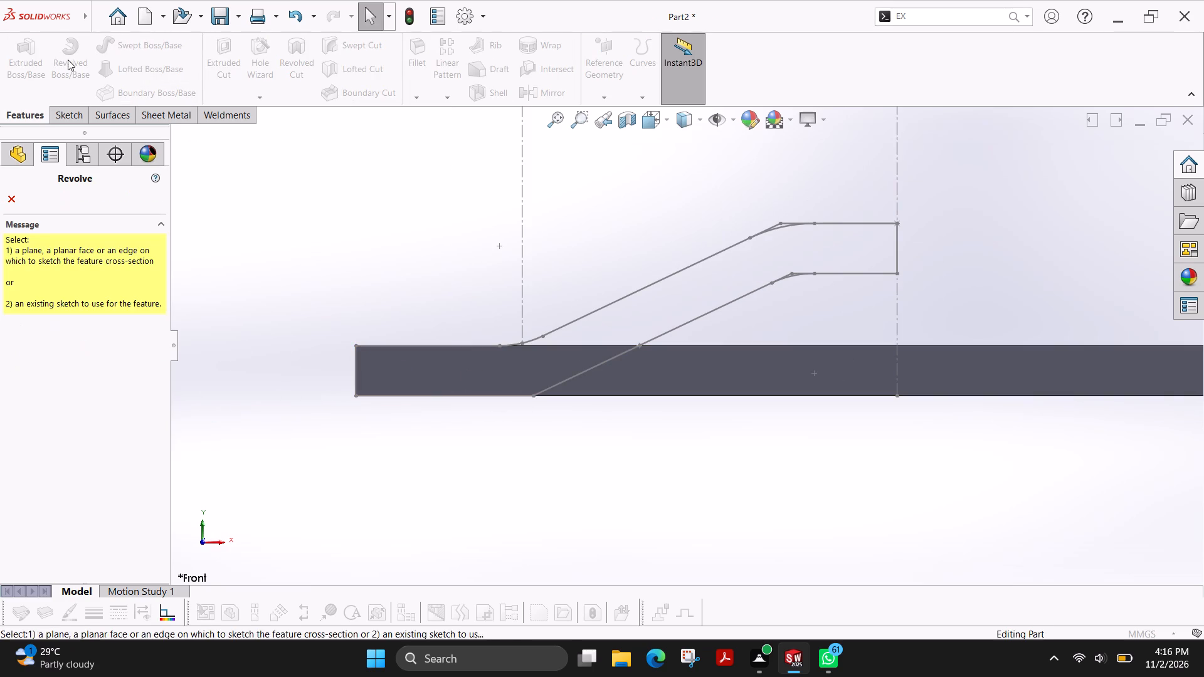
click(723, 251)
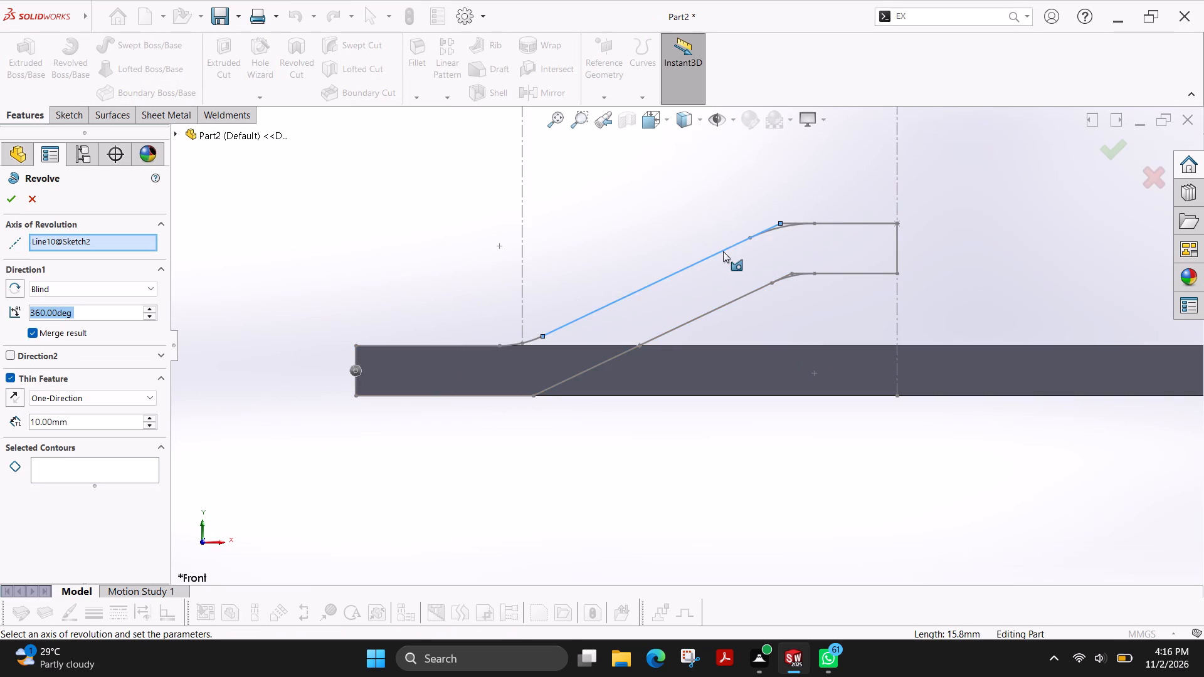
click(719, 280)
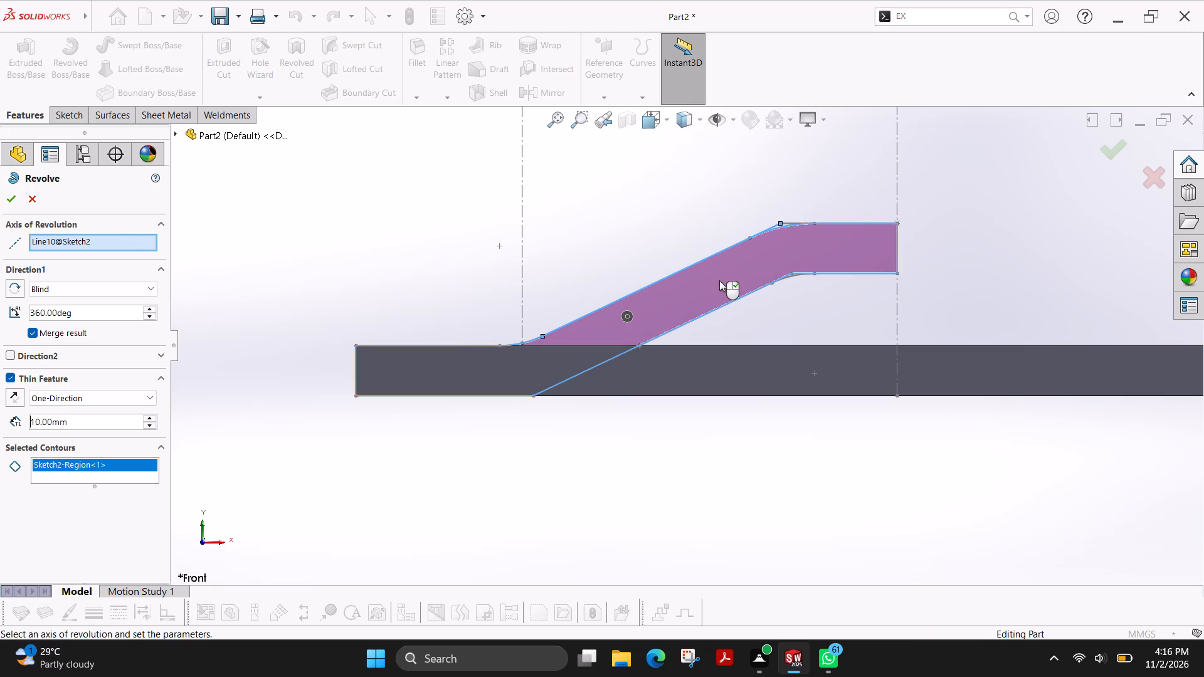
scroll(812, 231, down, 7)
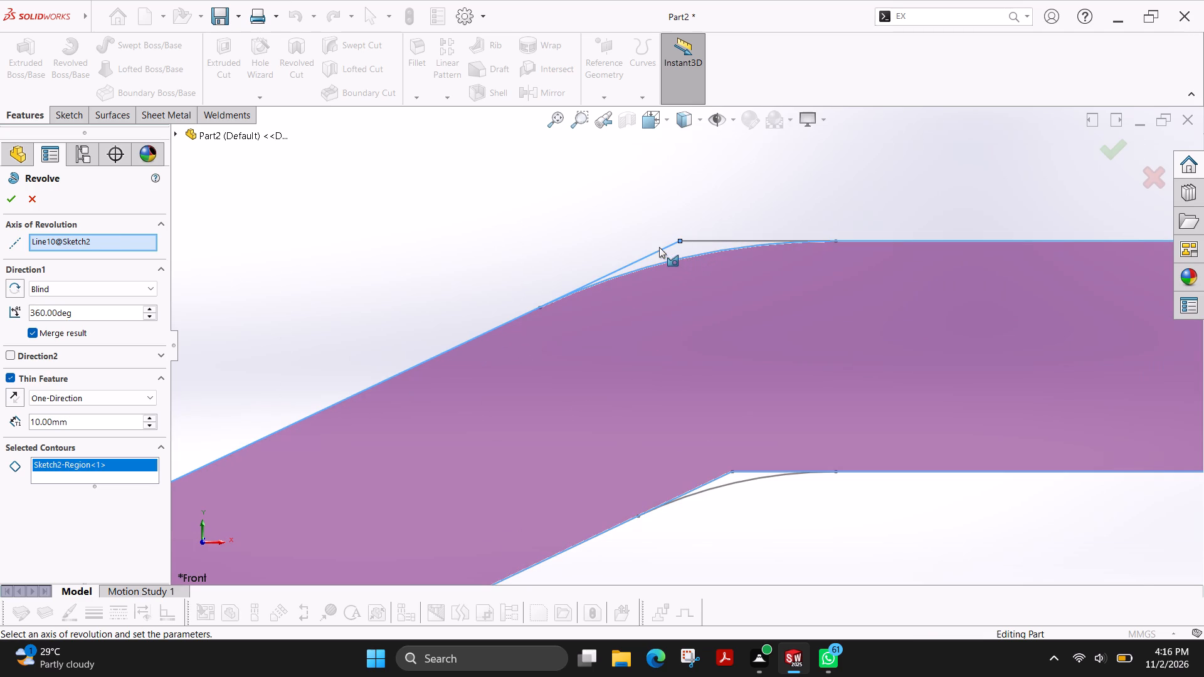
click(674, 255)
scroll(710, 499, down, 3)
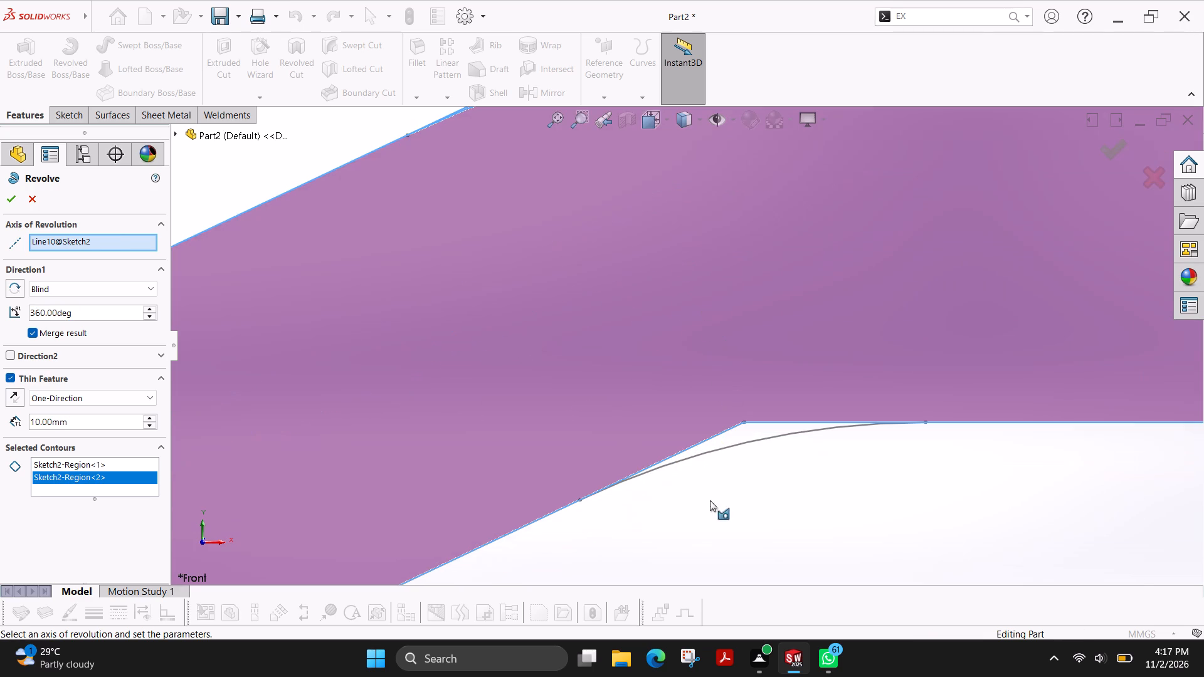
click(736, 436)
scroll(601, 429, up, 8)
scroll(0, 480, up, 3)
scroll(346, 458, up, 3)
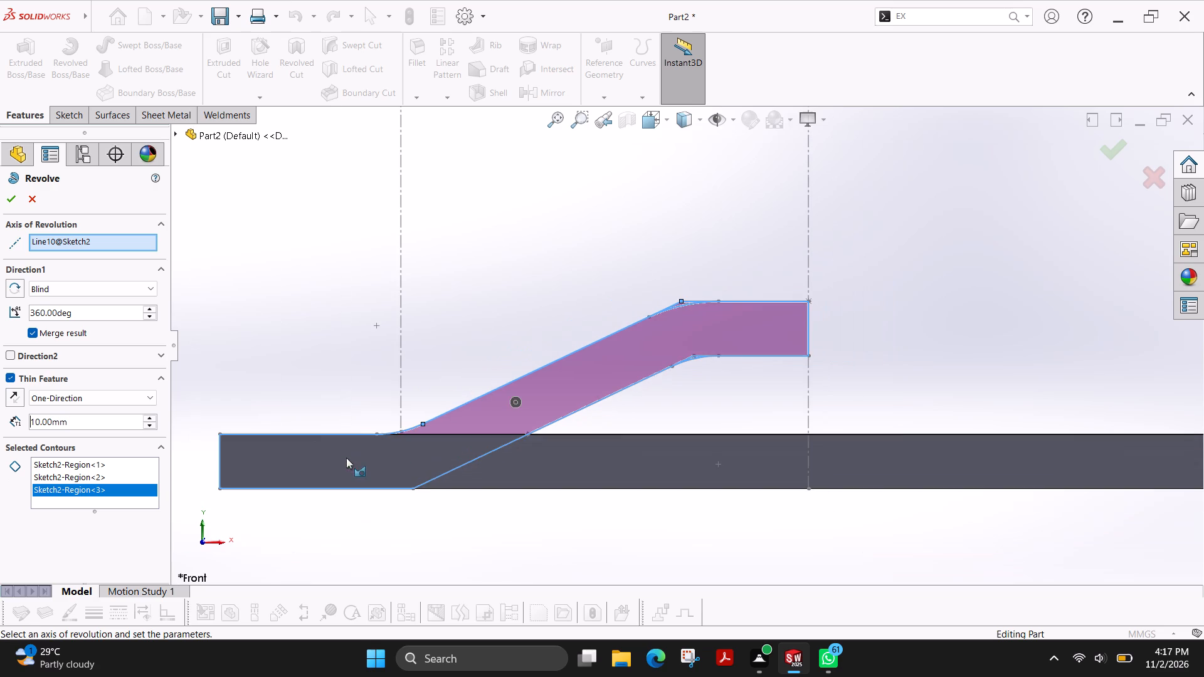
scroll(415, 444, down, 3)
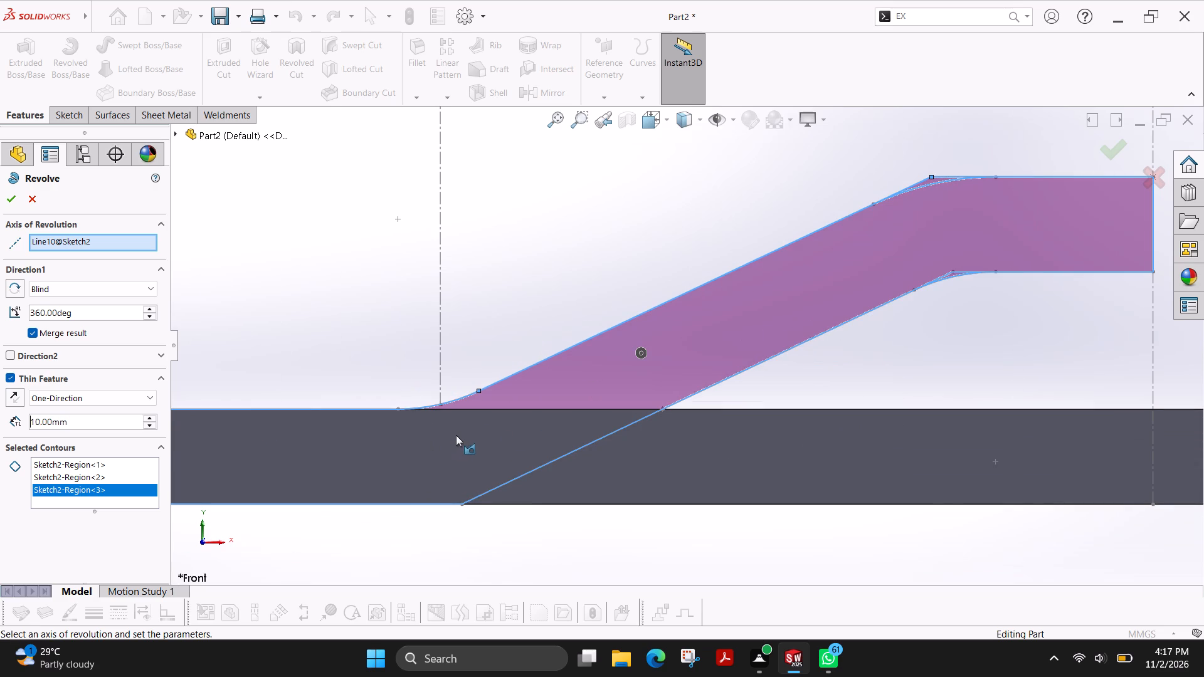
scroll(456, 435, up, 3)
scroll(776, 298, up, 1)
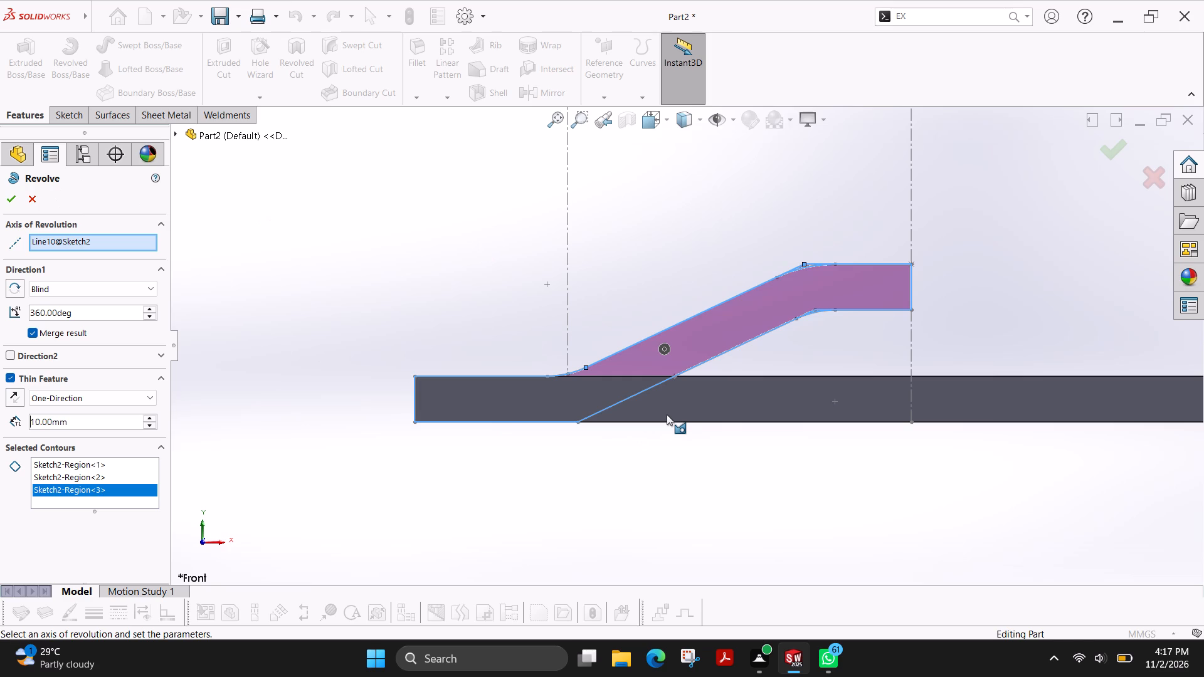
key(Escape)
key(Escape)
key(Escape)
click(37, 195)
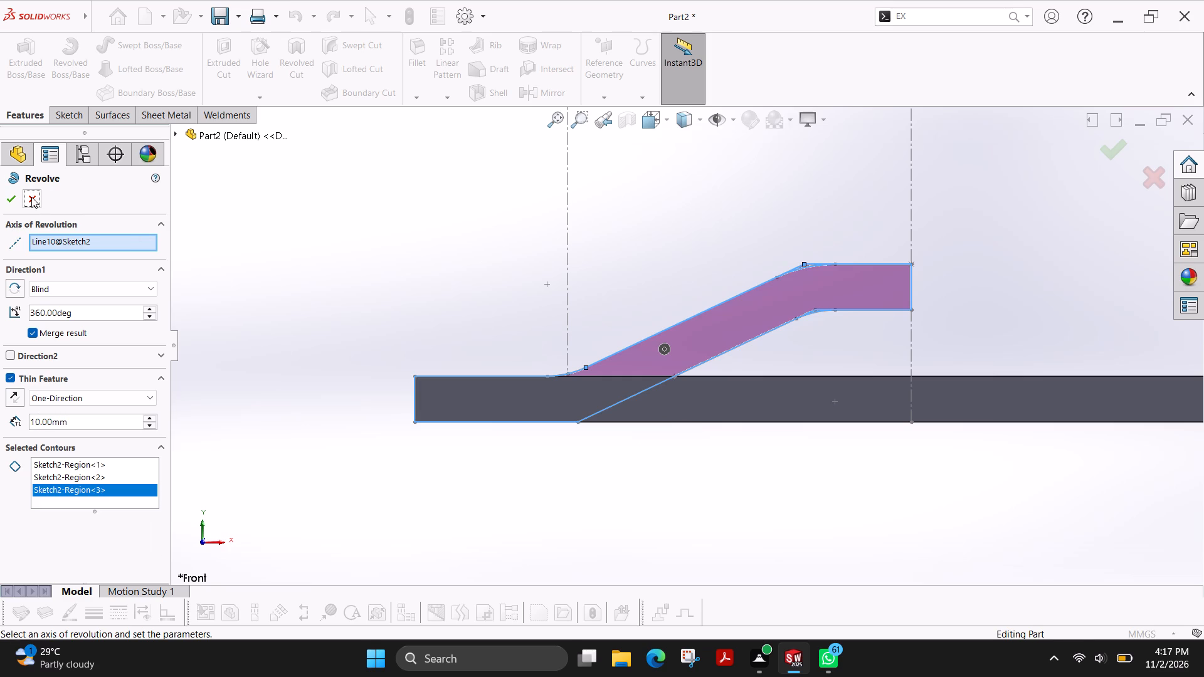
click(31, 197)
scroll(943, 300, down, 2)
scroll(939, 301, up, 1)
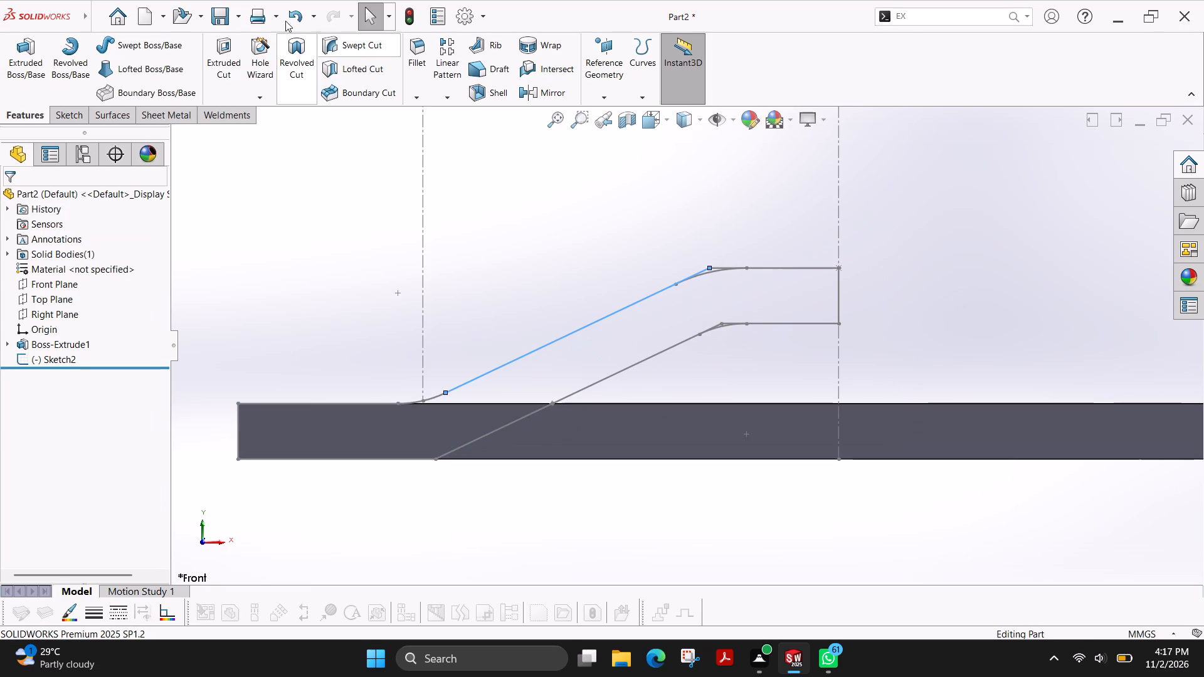
Reopen the profile sketch for editing.
click(70, 108)
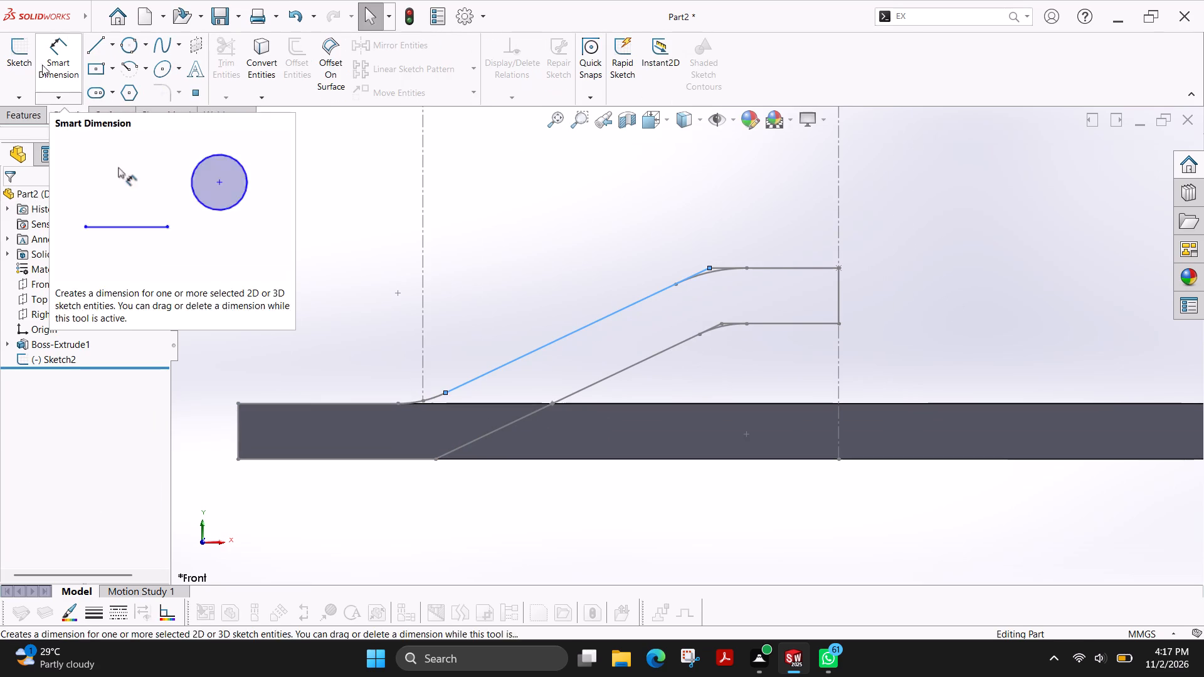
click(14, 58)
scroll(717, 404, down, 3)
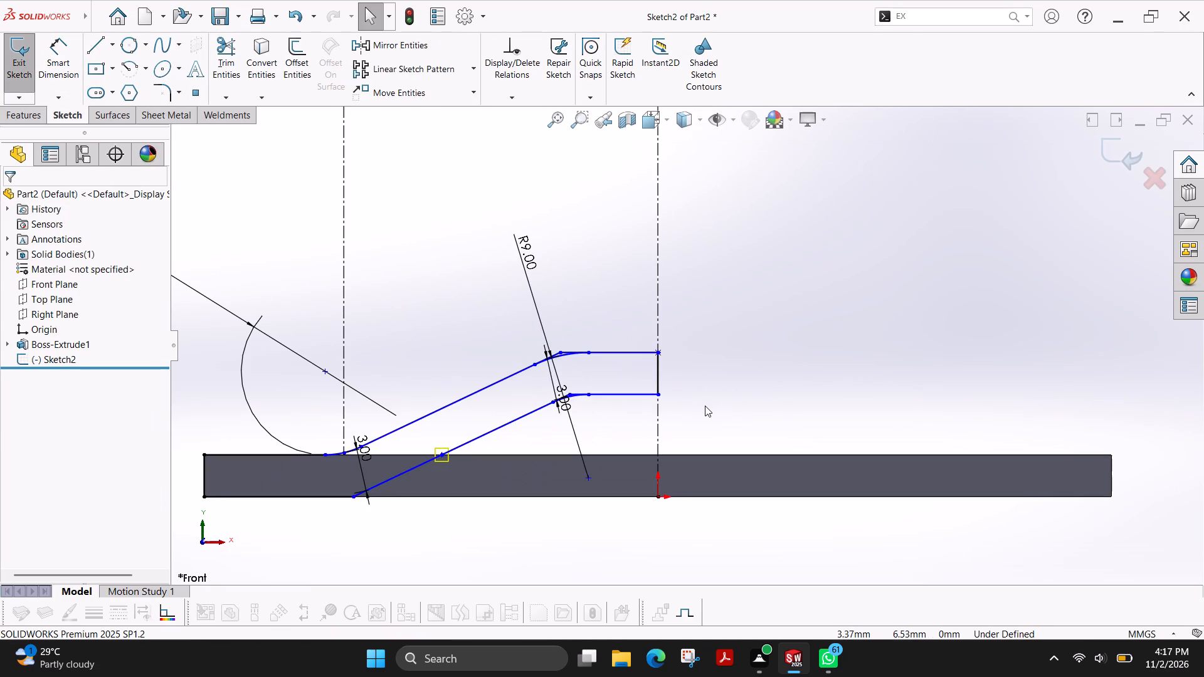
scroll(614, 401, down, 3)
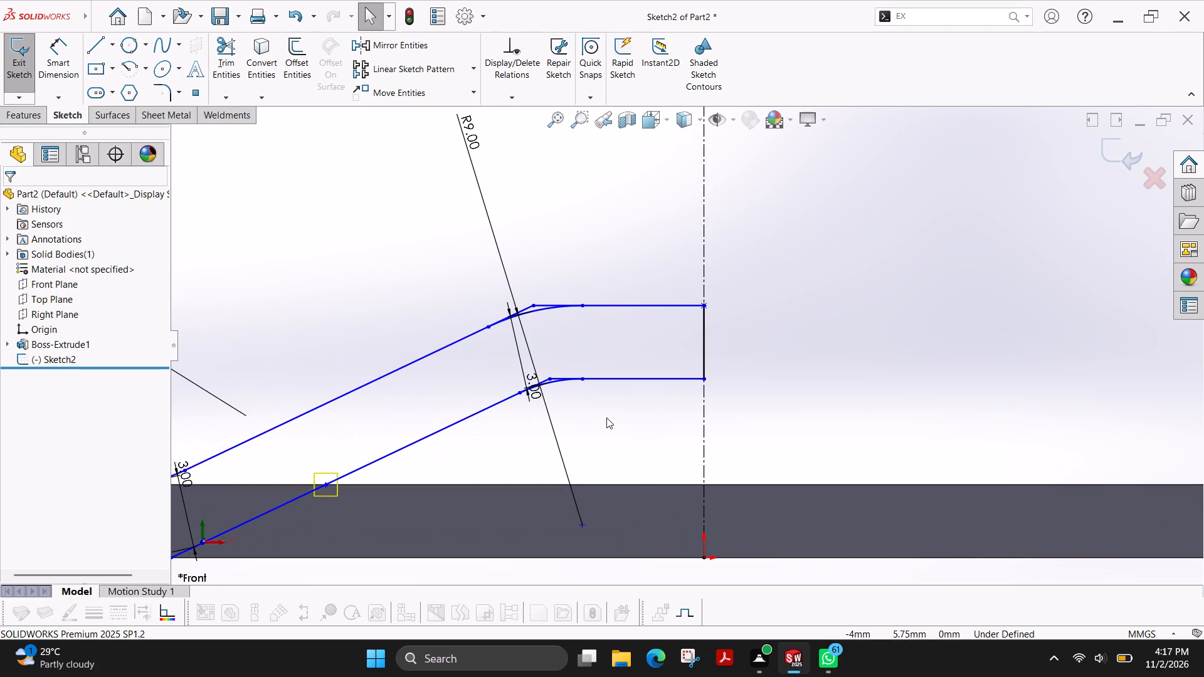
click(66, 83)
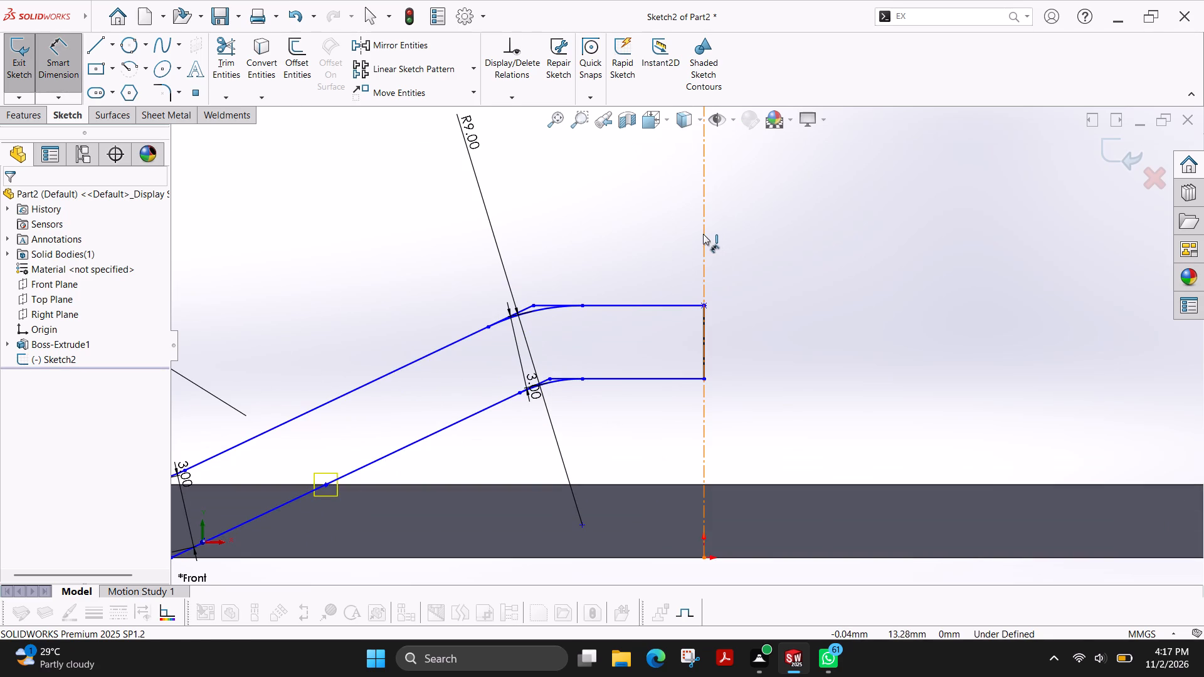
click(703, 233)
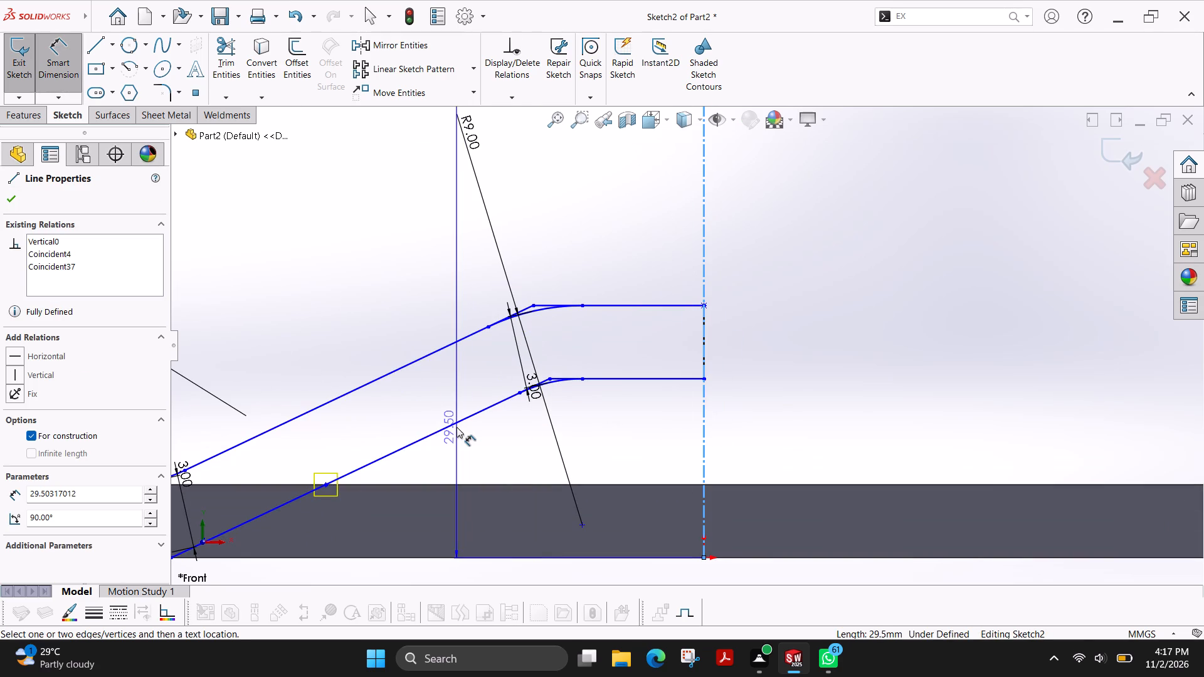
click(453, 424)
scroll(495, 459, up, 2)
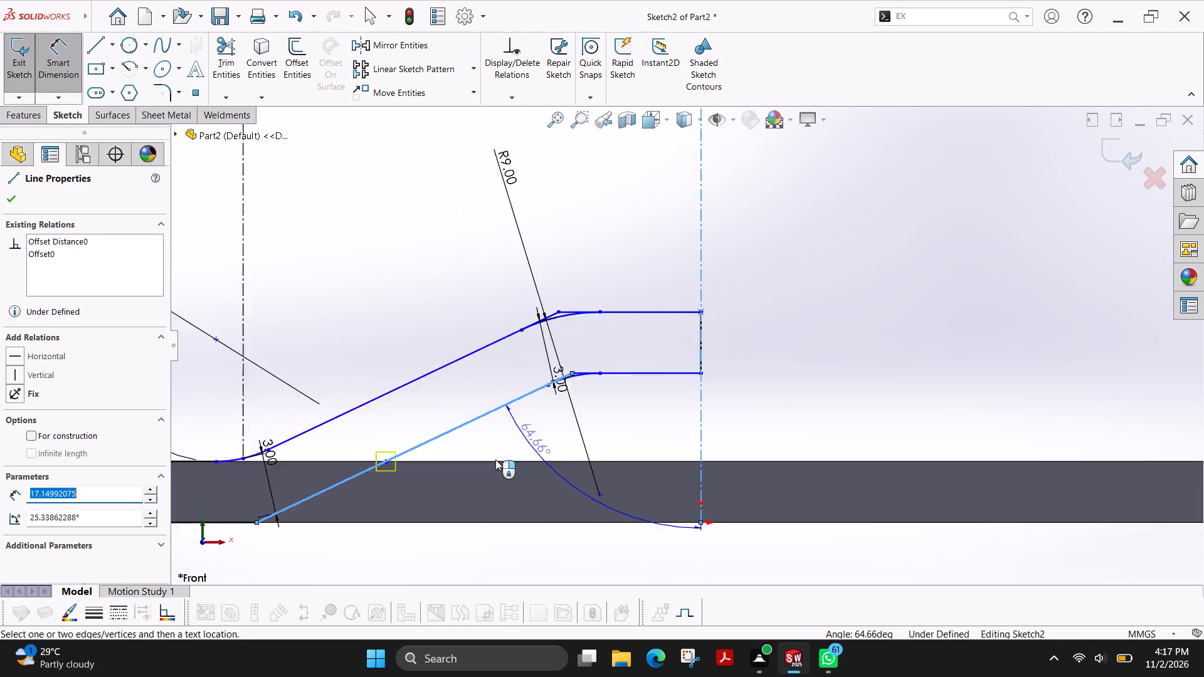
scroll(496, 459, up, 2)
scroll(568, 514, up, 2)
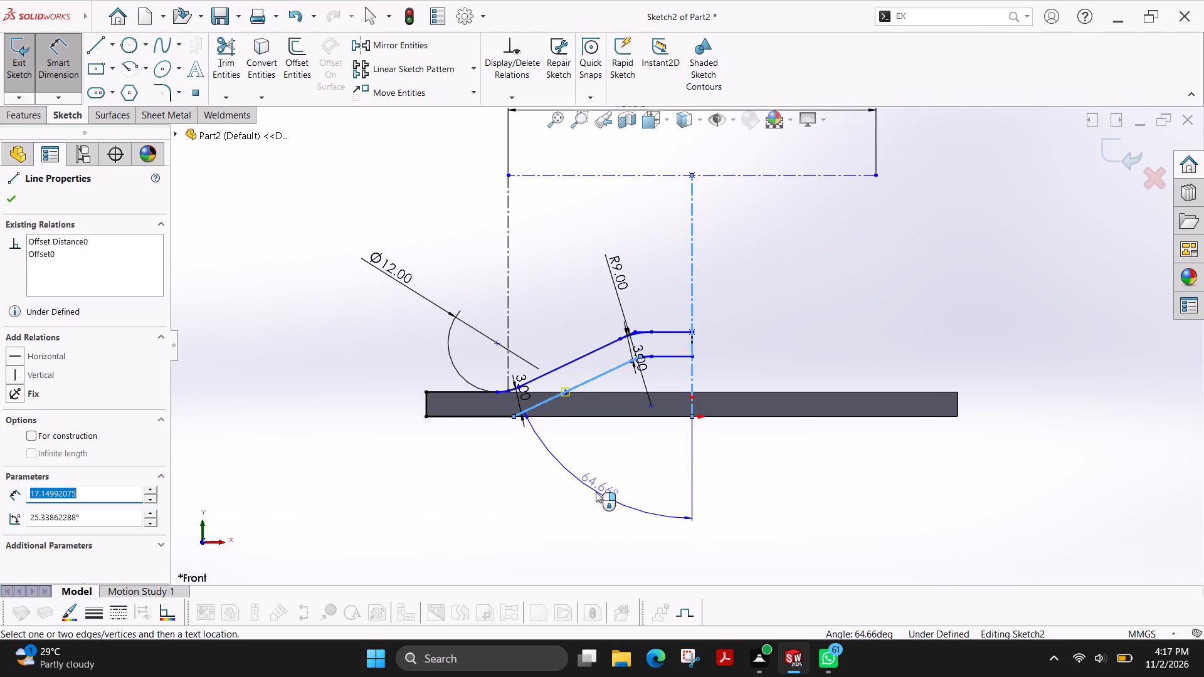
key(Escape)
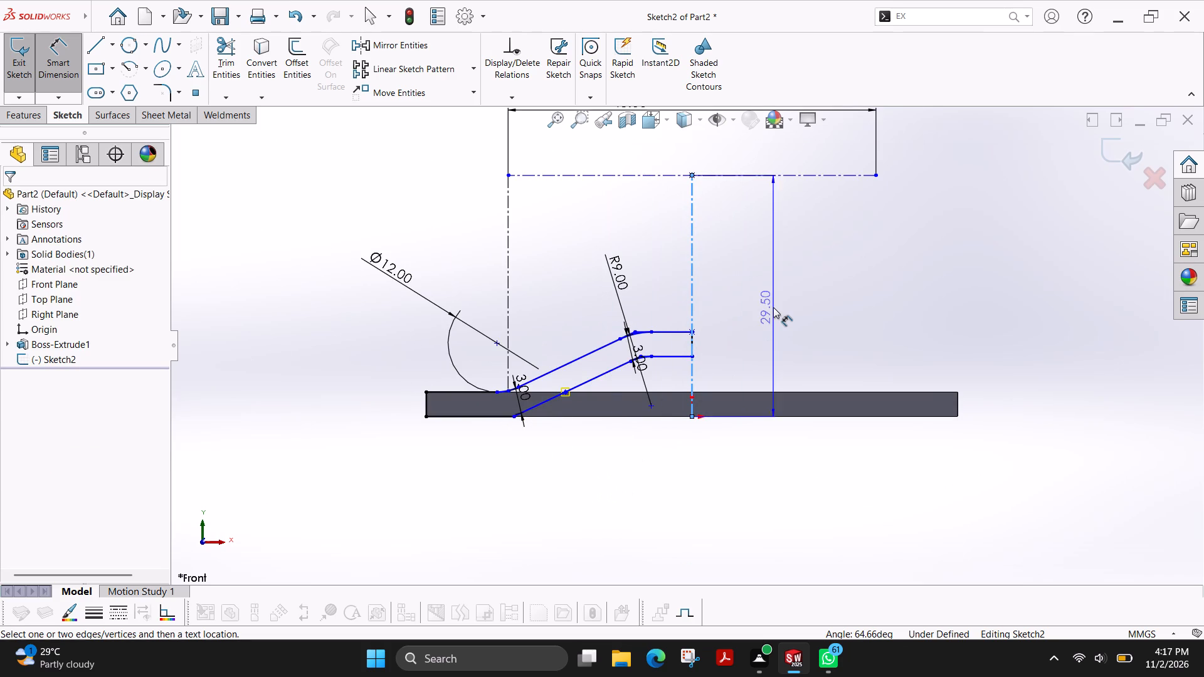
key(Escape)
Undo the recent sketch edits back through the closing lines, trims and 3 mm offsets, leaving only the half-profile's outer chain and bottom edge lines.
scroll(773, 307, up, 1)
scroll(773, 307, down, 1)
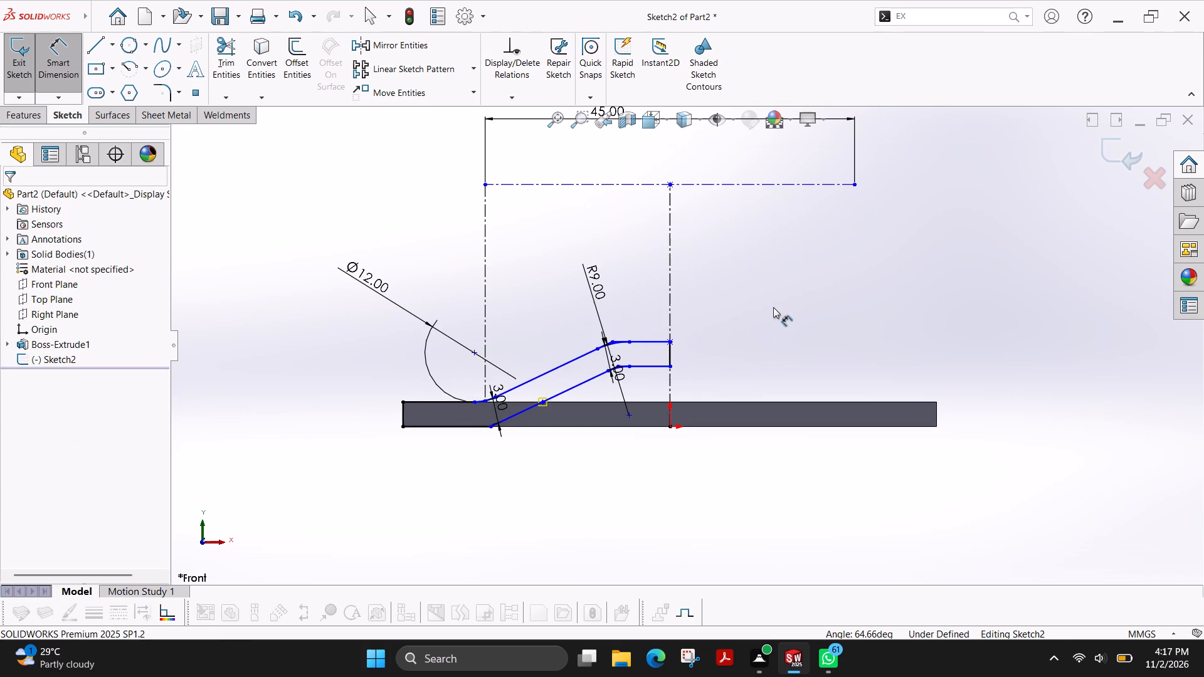
key(ctrl+z)
key(ctrl+z)
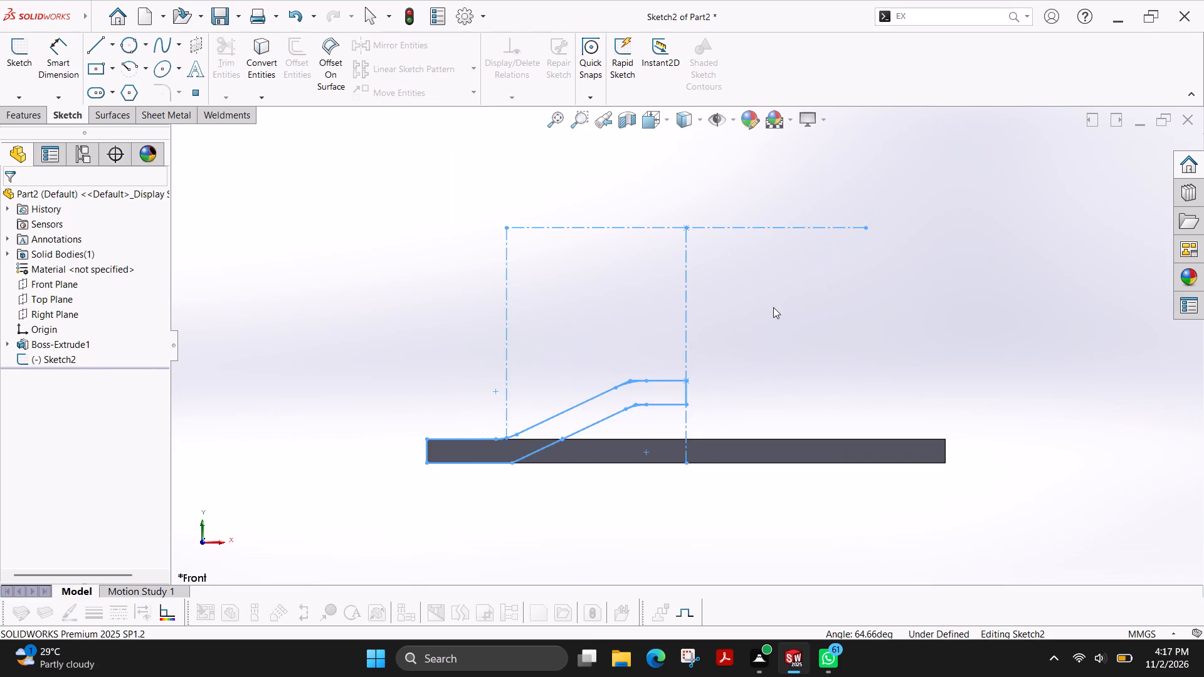
key(ctrl+z)
key(ctrl+z)
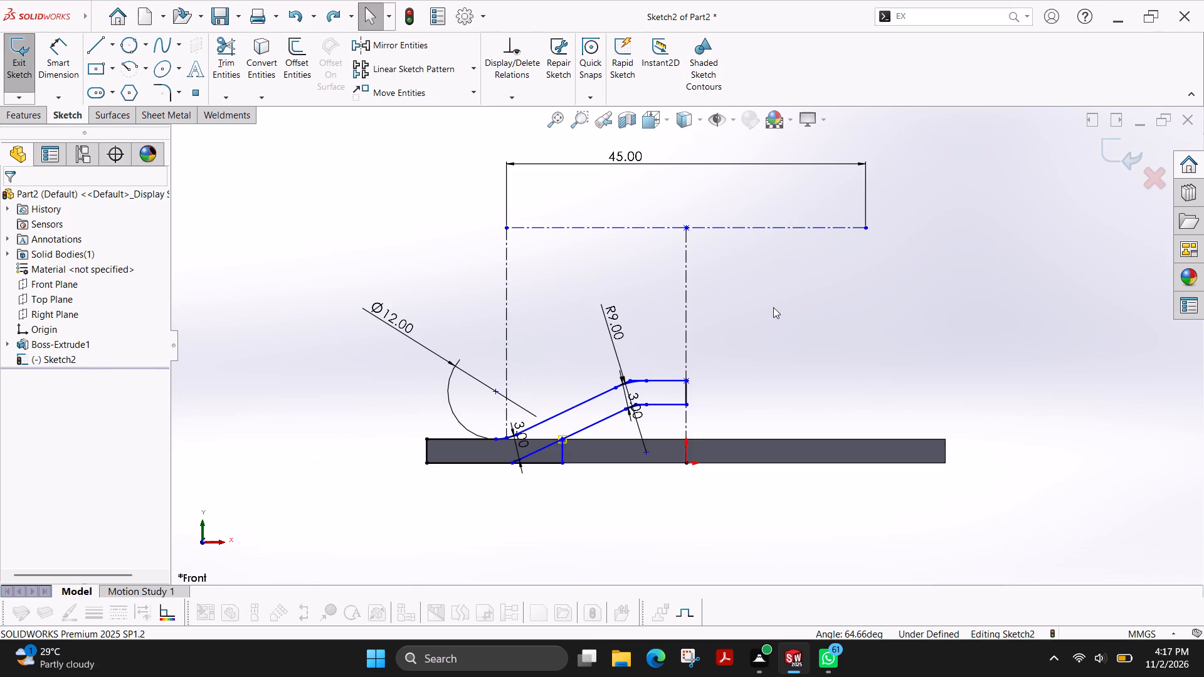
key(ctrl+z)
key(ctrl+z)
key(ctrl+z)
key(ctrl+z)
key(ctrl+z)
key(ctrl+z)
key(ctrl+z)
key(ctrl+z)
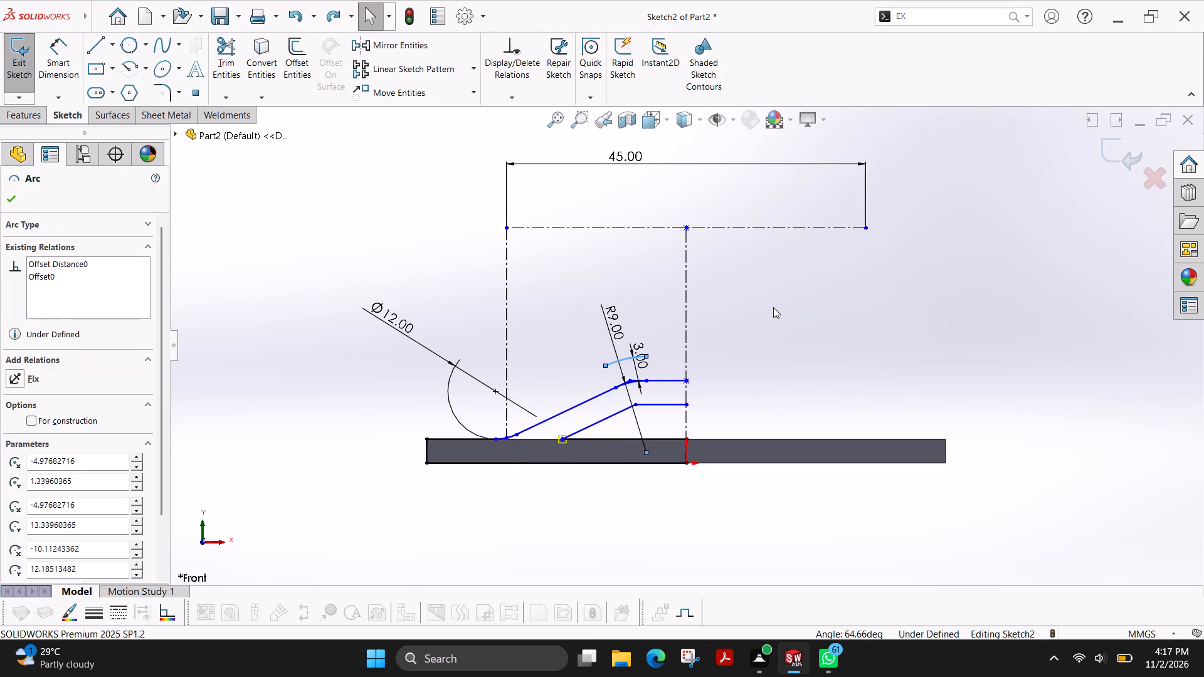
key(ctrl+z)
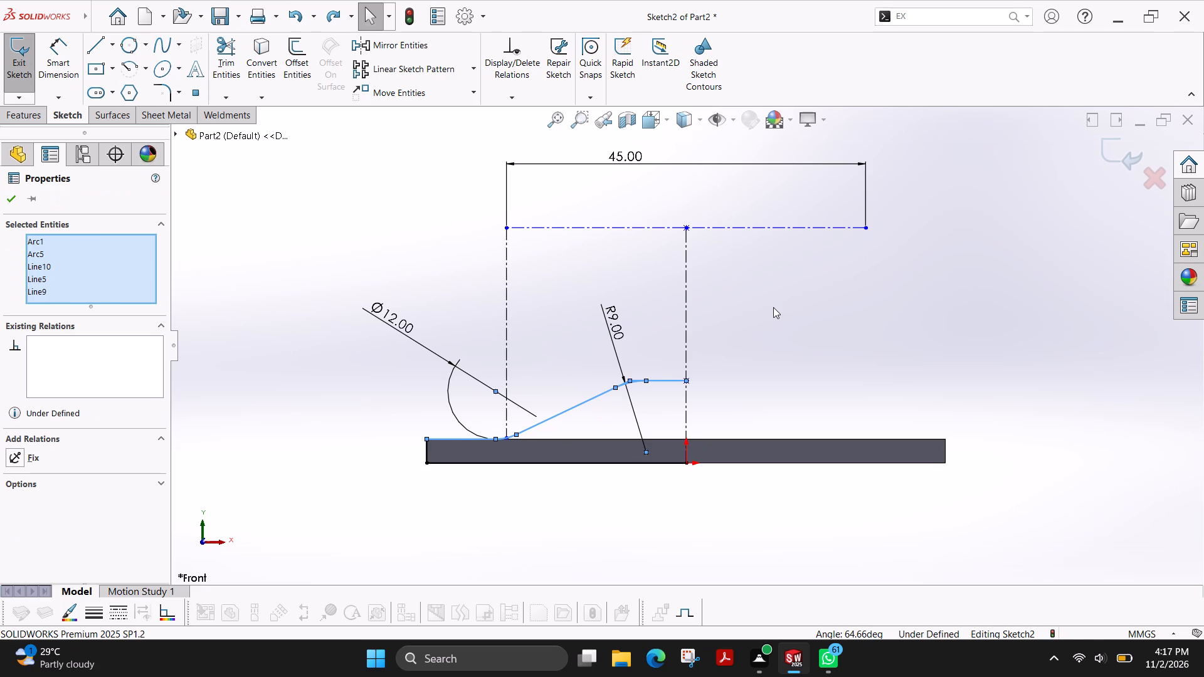
Continue stepping back through the sketch history to restore the full symmetric profile with both R9 and both Ø12 arcs and the 14 mm dimension.
key(ctrl+z)
key(ctrl+z)
key(ctrl+z)
key(ctrl+z)
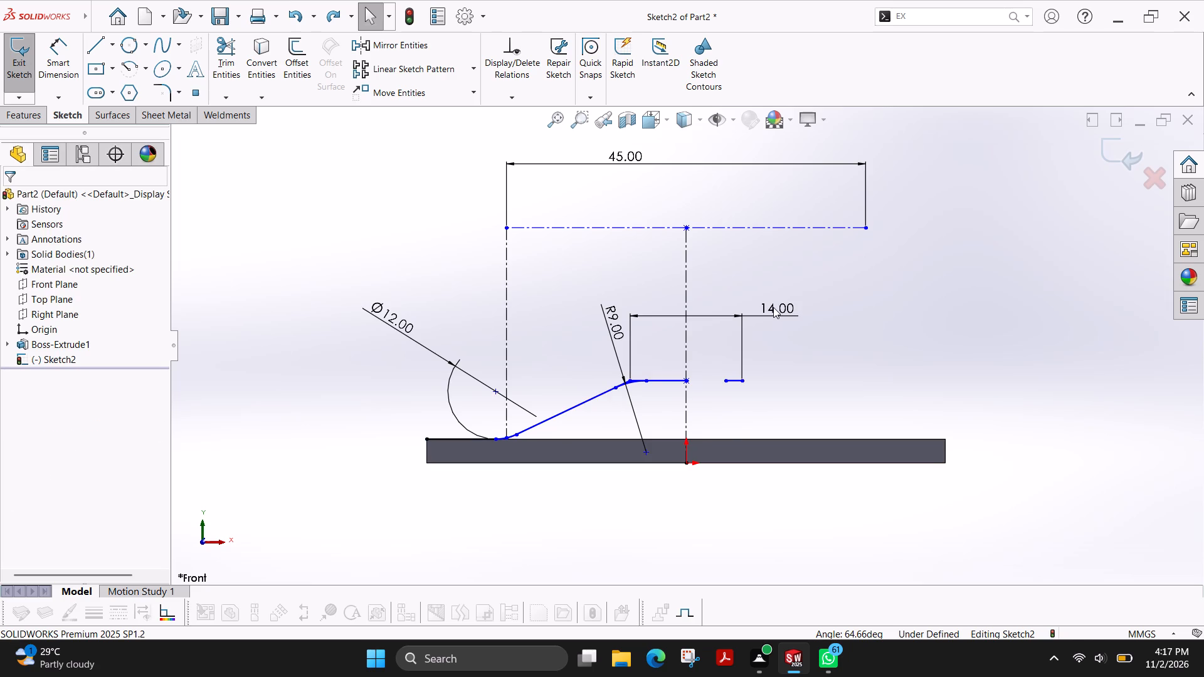
key(ctrl+z)
key(ctrl+z)
key(ctrl+z)
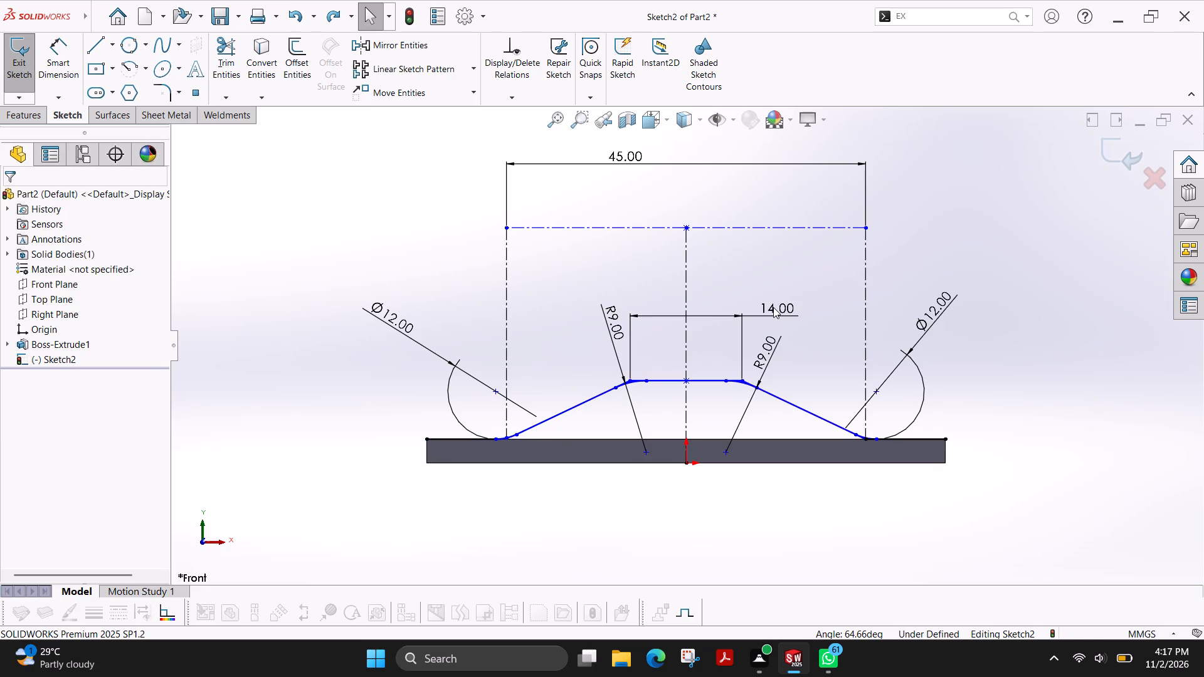
key(ctrl+z)
key(ctrl+z)
key(ctrl+z)
key(ctrl+z)
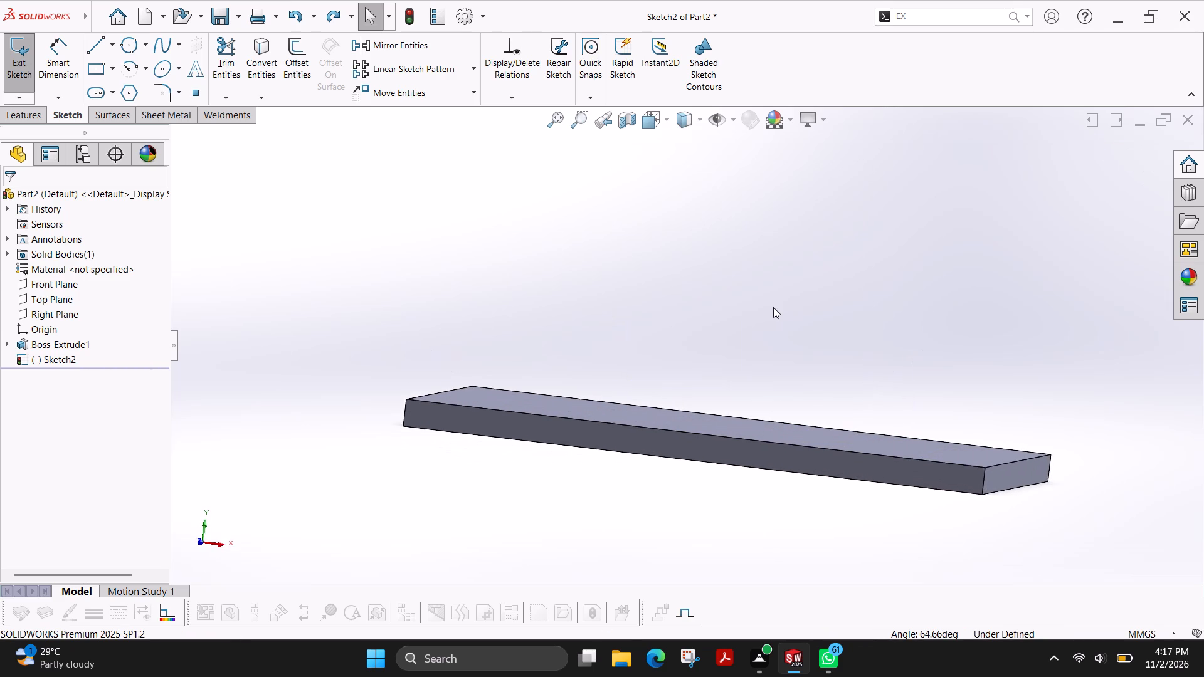
key(ctrl+y)
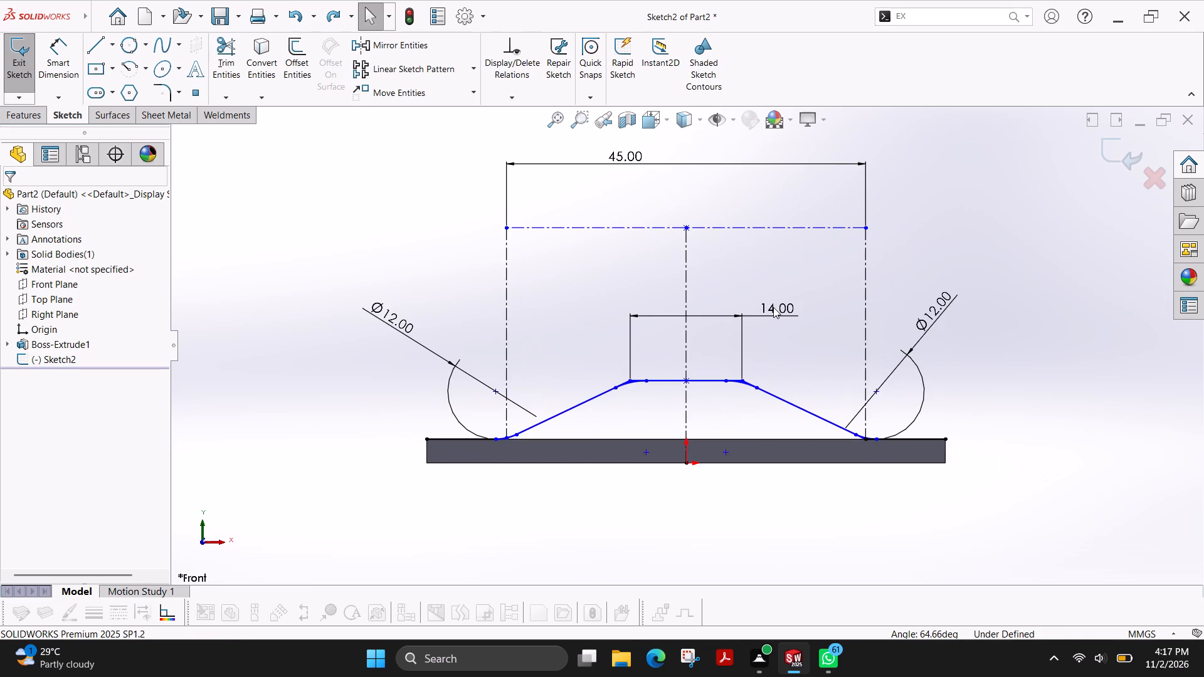
key(ctrl+y)
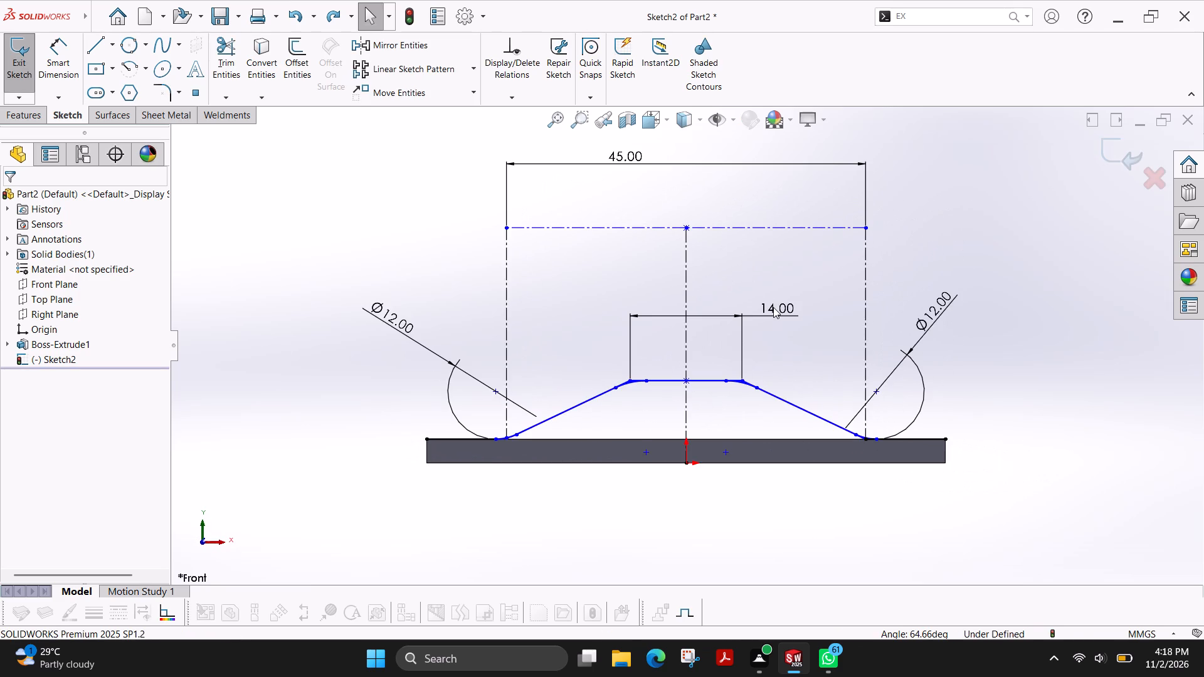
key(ctrl+y)
key(ctrl+y)
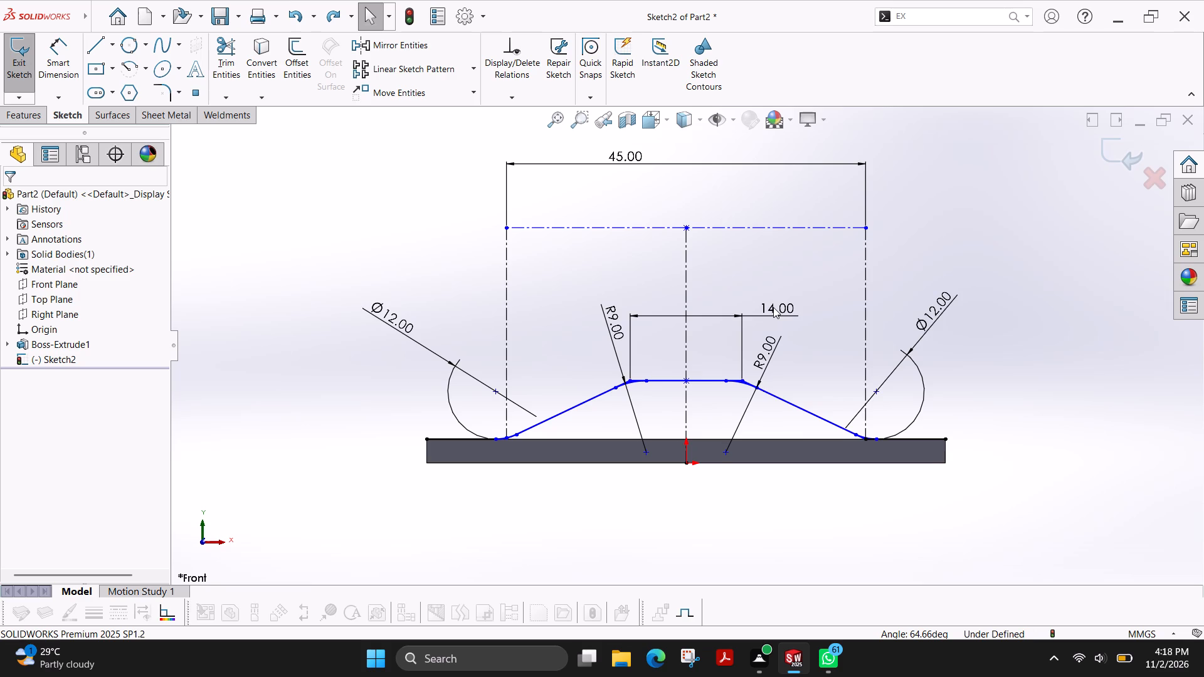
key(ctrl+y)
key(ctrl+y)
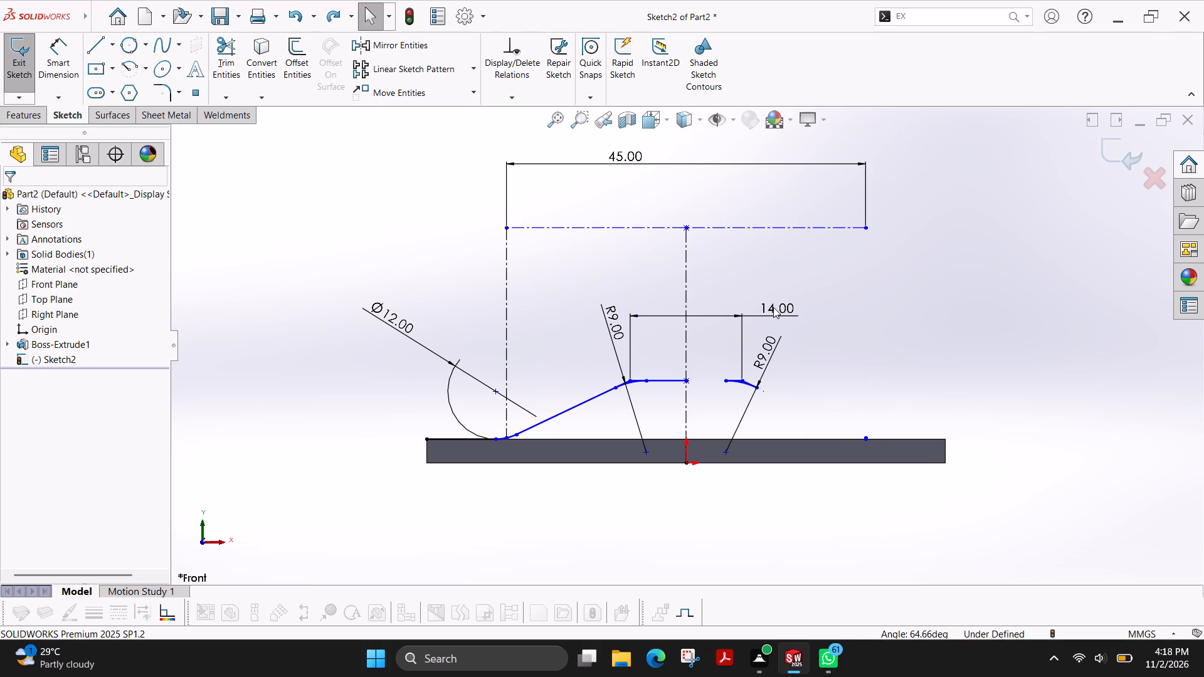
key(ctrl+z)
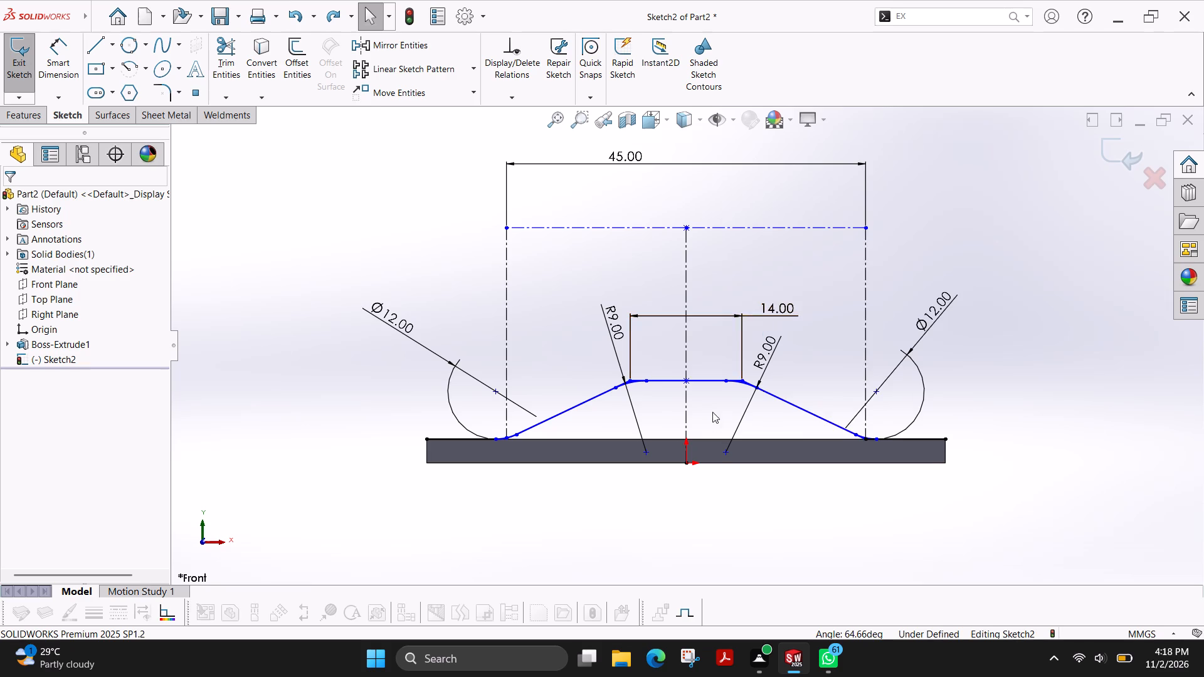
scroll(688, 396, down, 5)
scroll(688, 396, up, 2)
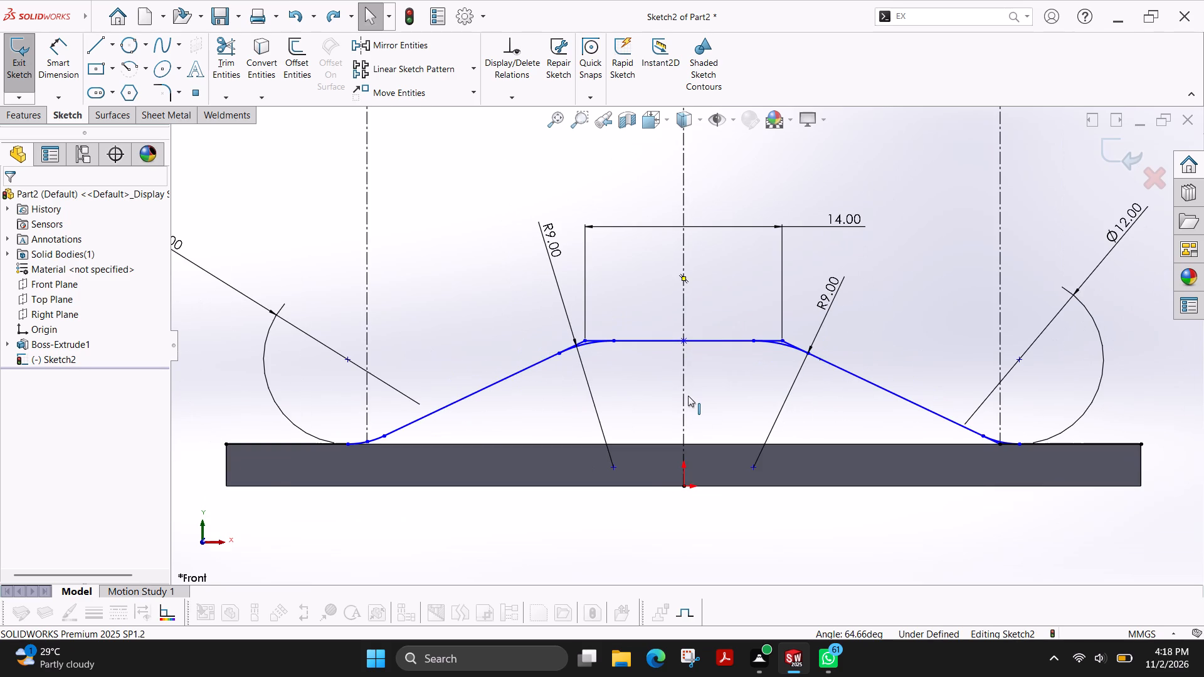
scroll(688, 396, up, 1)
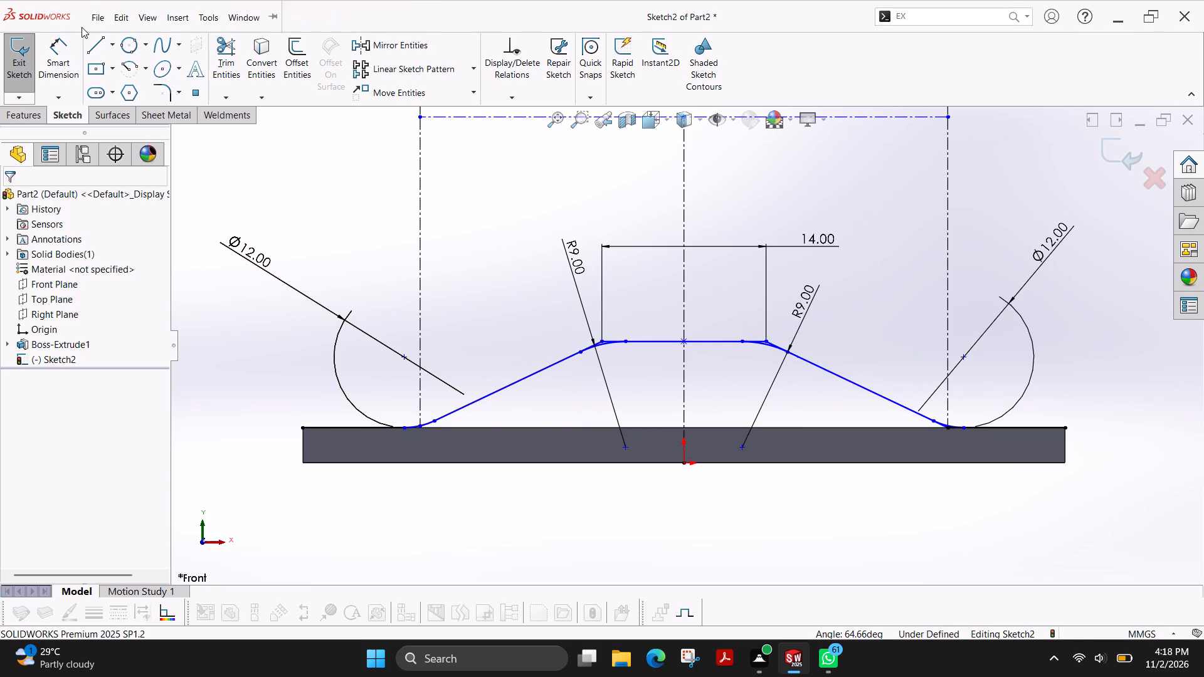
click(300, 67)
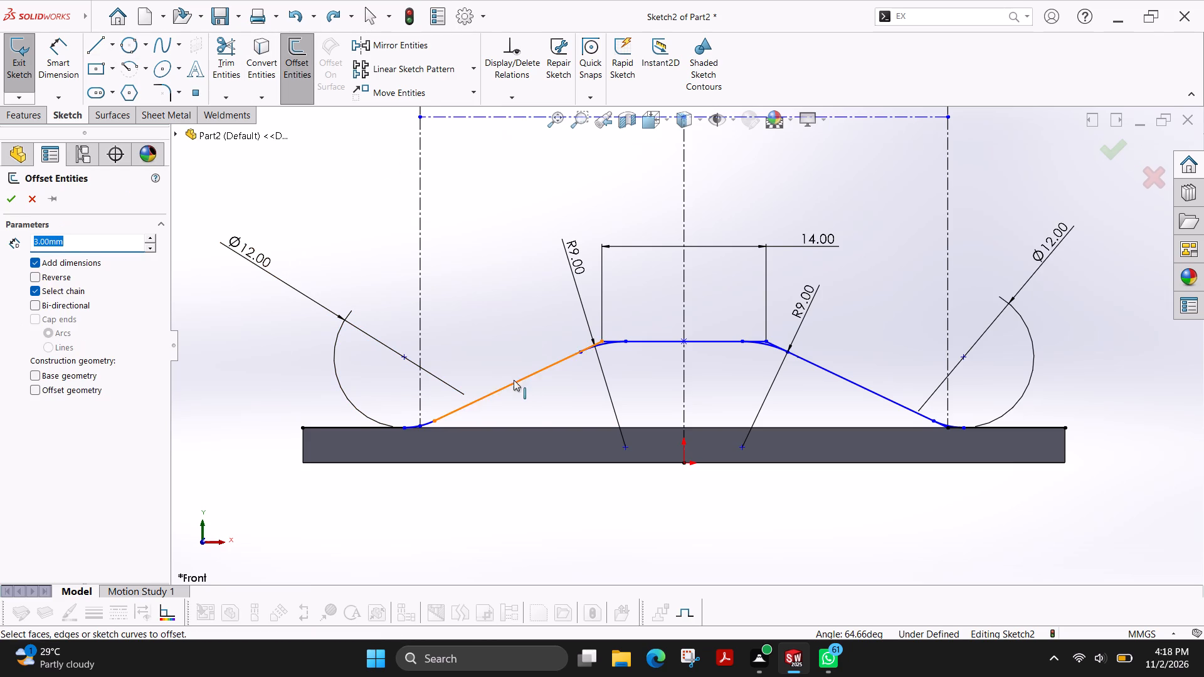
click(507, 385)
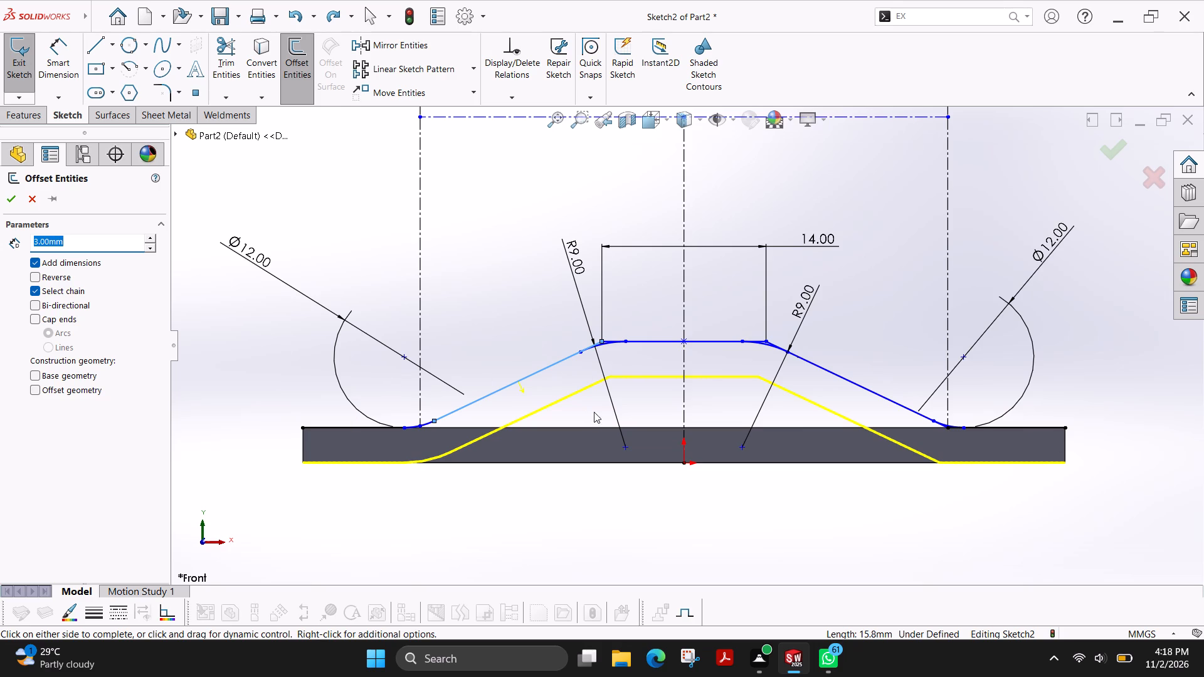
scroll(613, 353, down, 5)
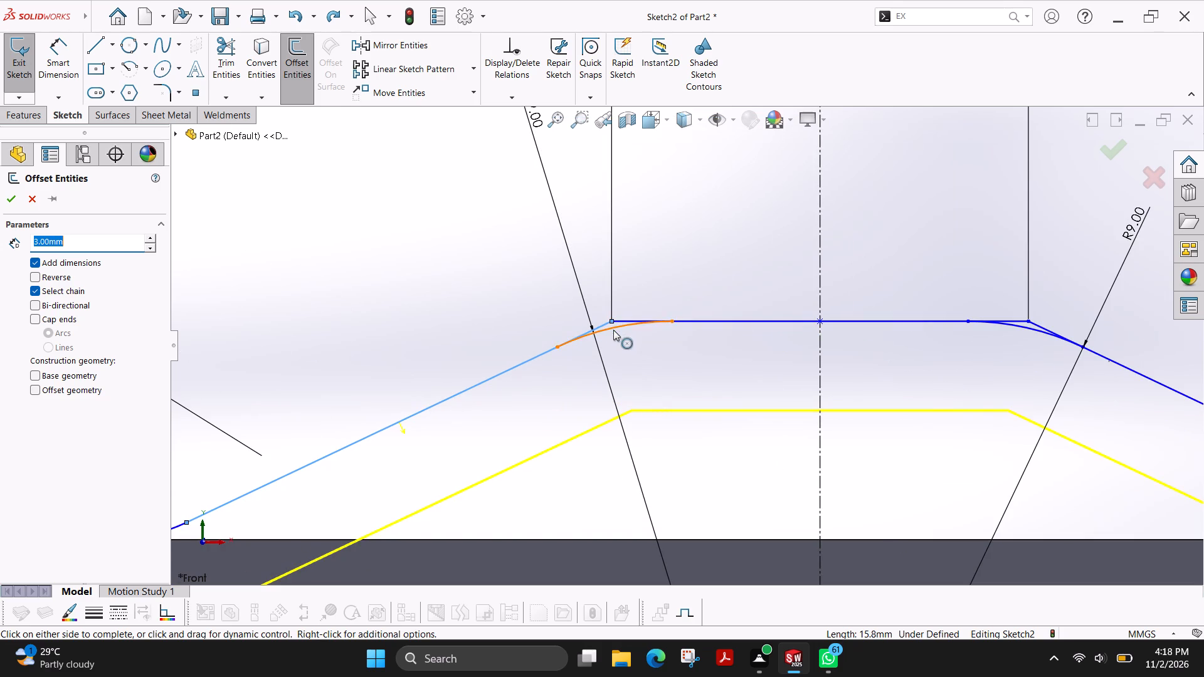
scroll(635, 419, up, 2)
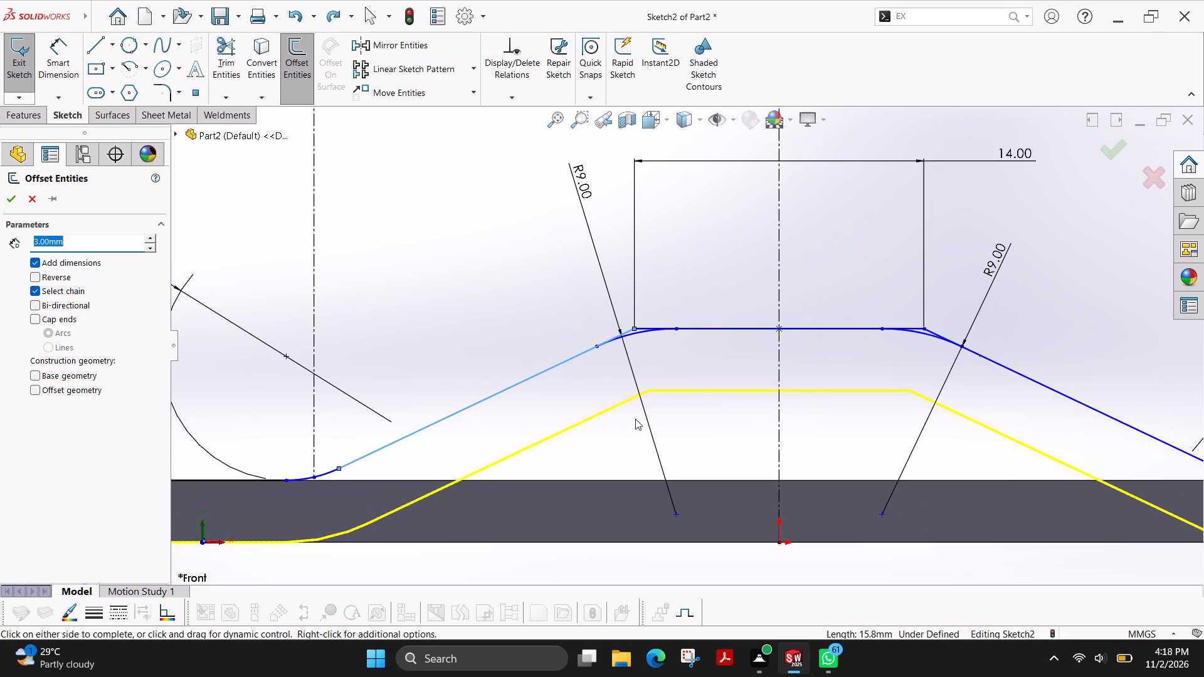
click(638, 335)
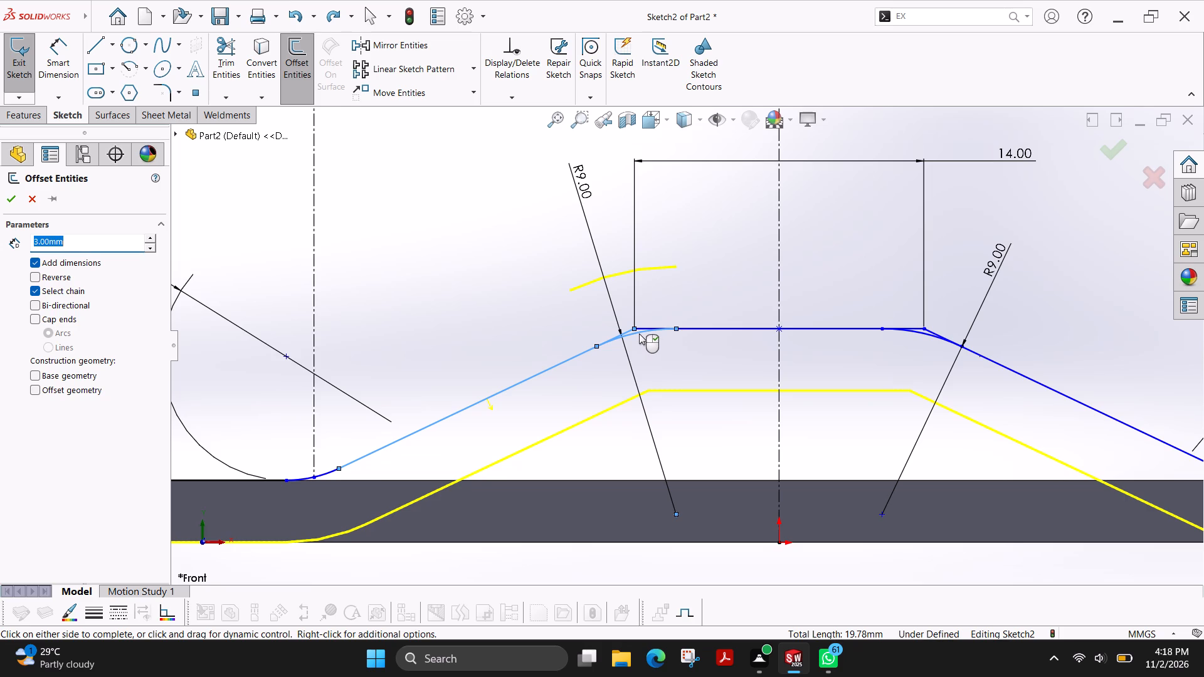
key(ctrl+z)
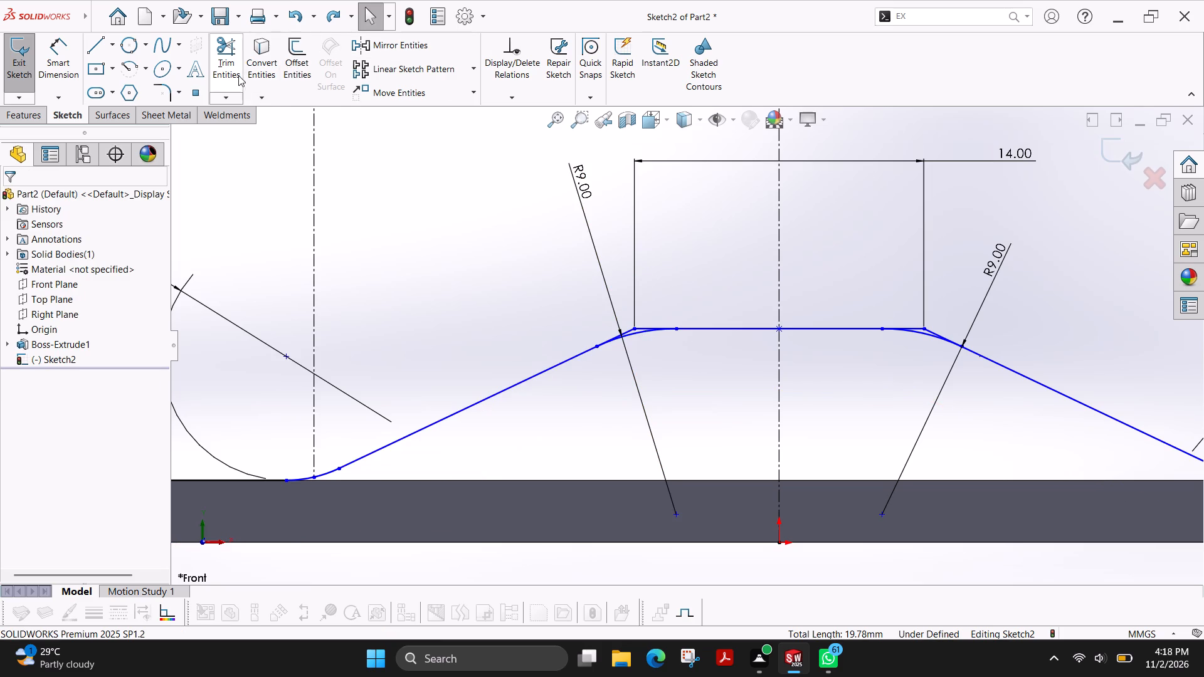
Offset the full outer profile chain 3 mm downward from its left sloped line, with dimensions added and chain selection on.
click(301, 67)
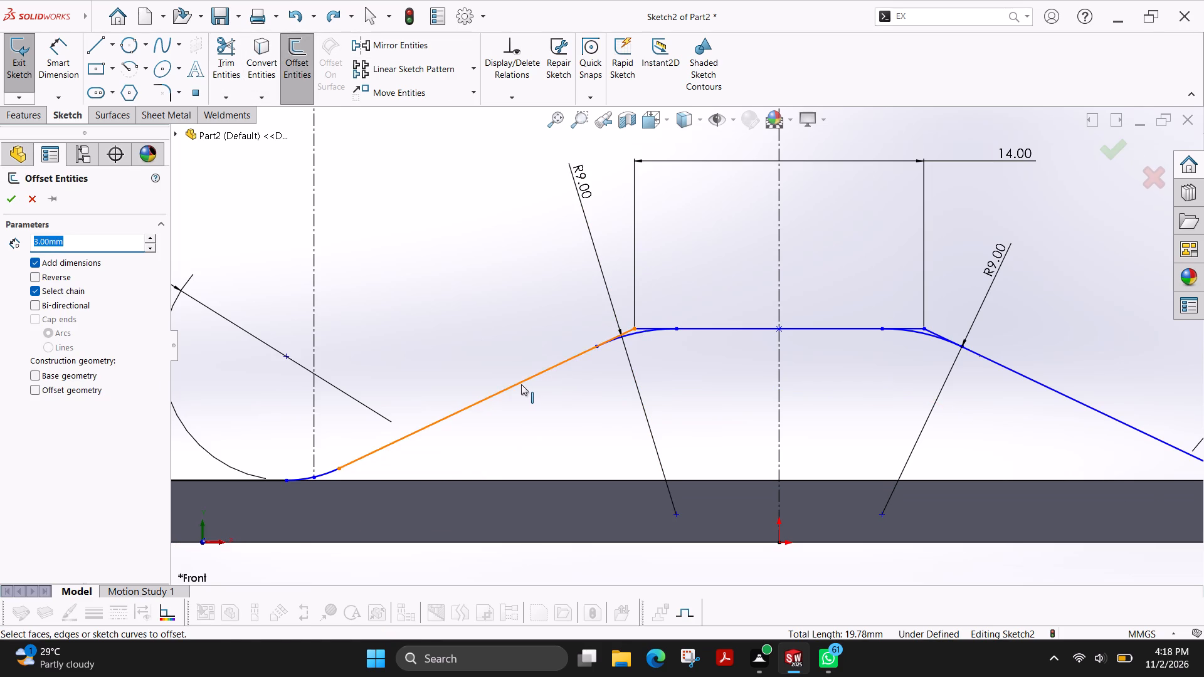
click(521, 384)
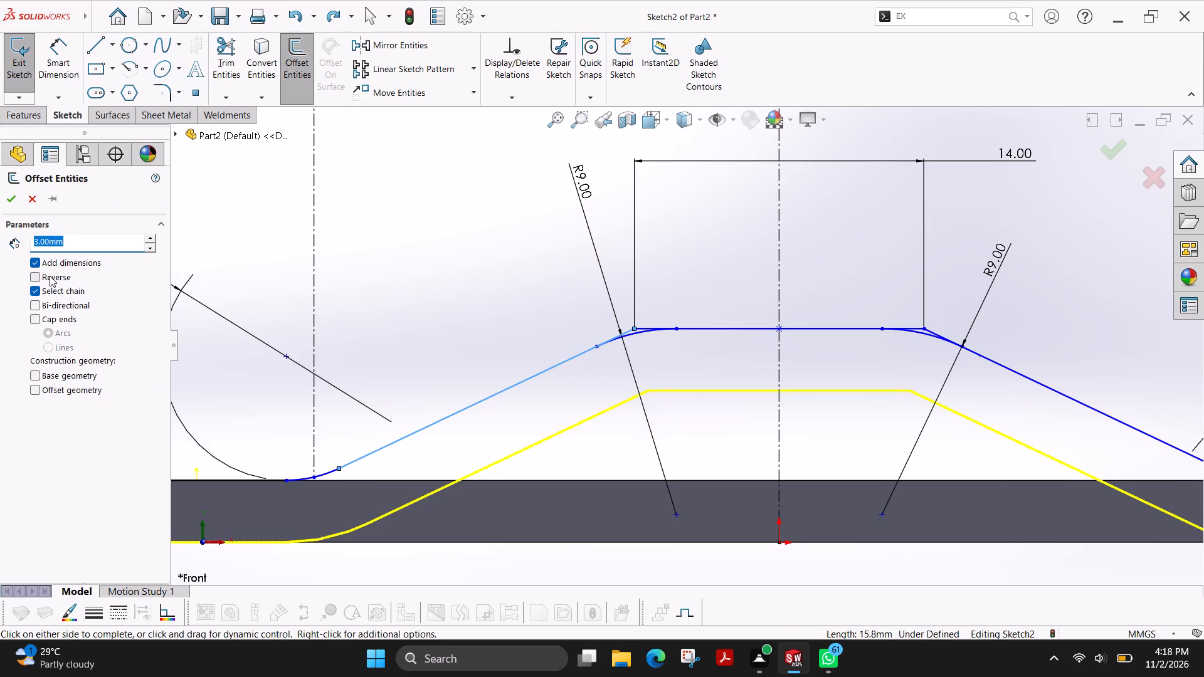
scroll(88, 313, up, 2)
scroll(699, 401, up, 2)
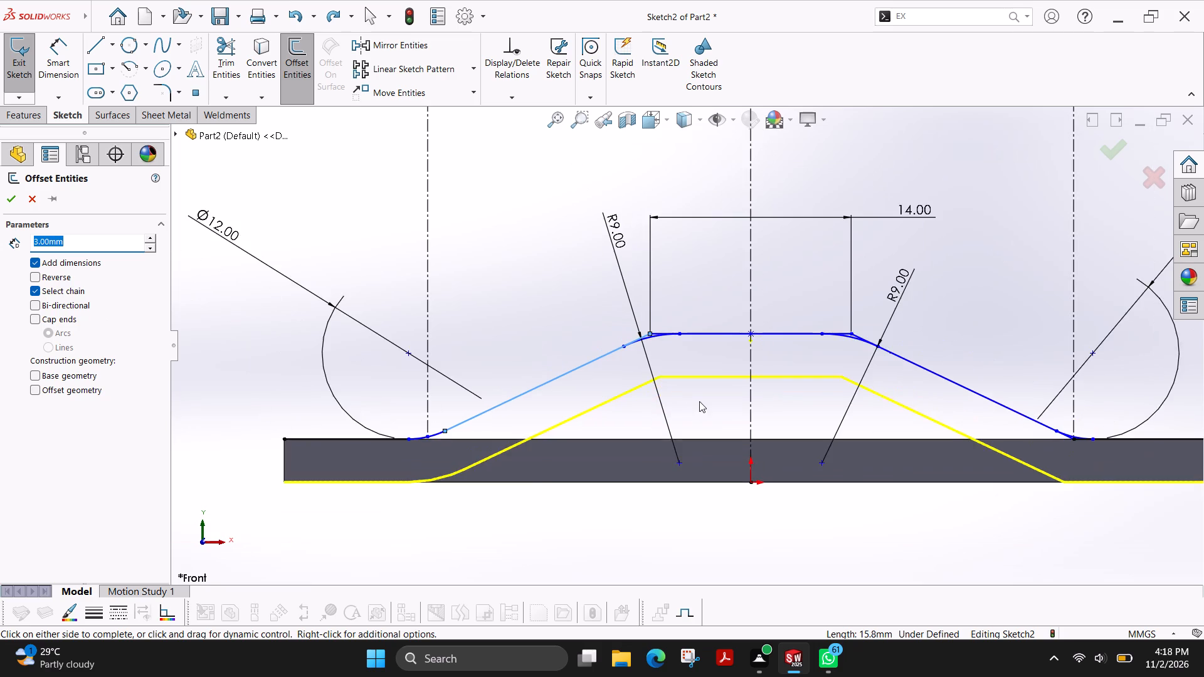
scroll(699, 401, up, 1)
click(8, 204)
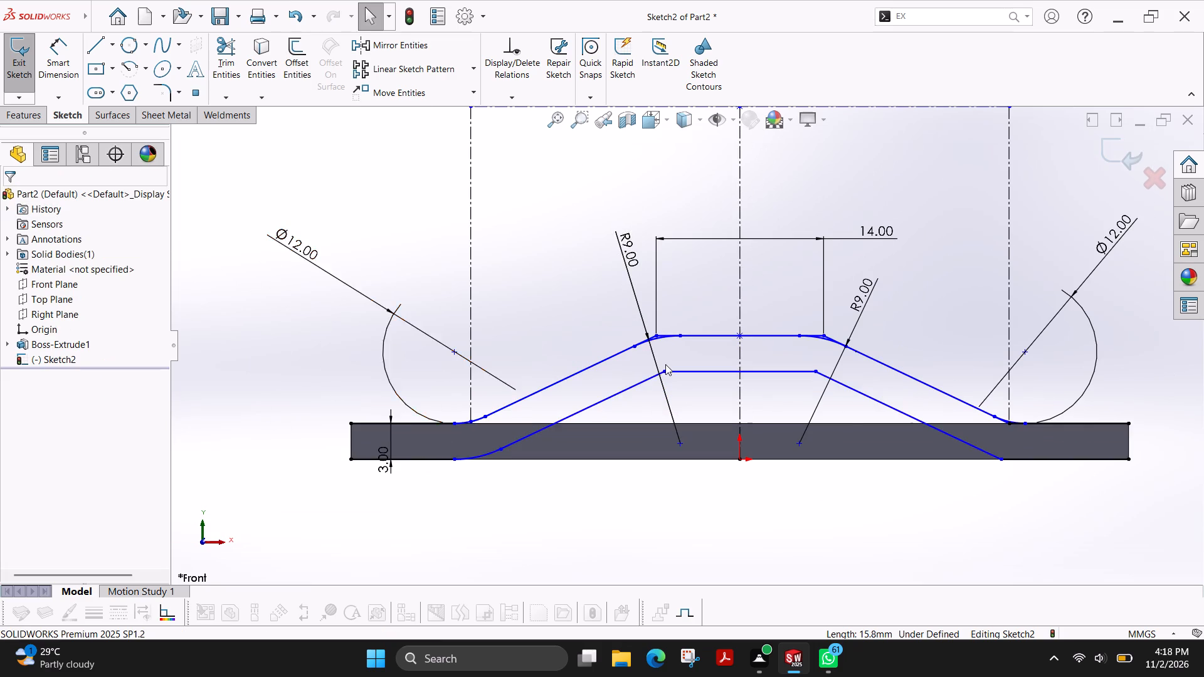
Offset the R9 arc at the profile's upper left corner 3 mm inward using the reversed direction.
scroll(665, 364, down, 6)
click(299, 68)
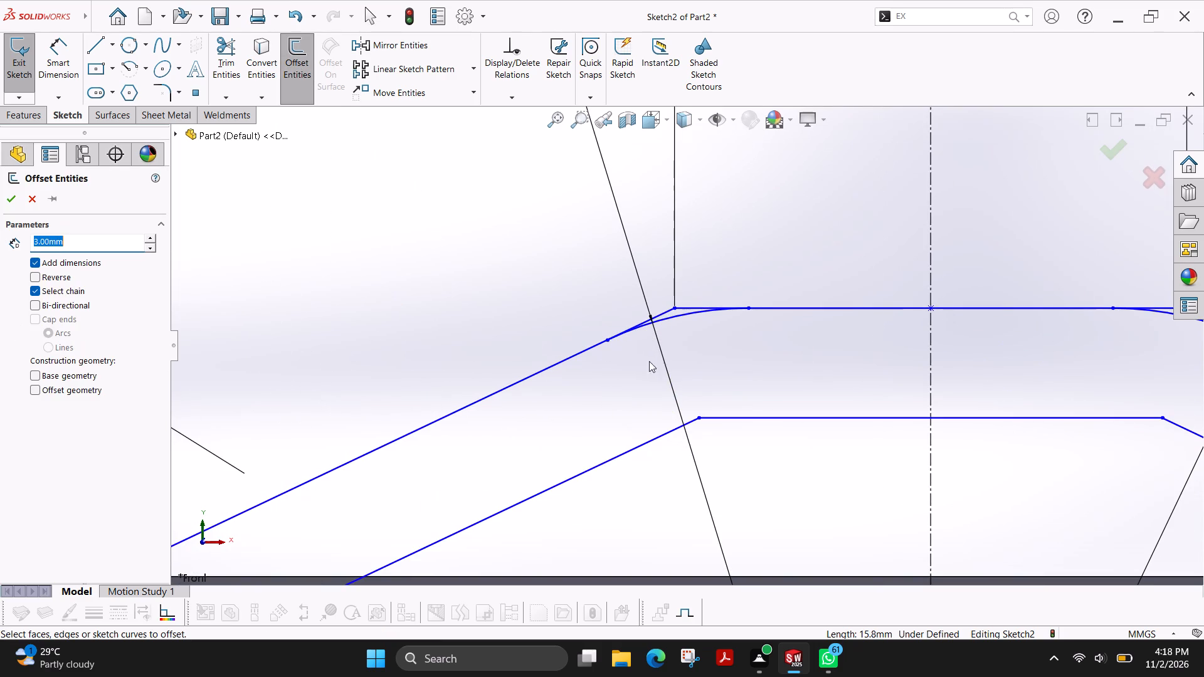
click(684, 313)
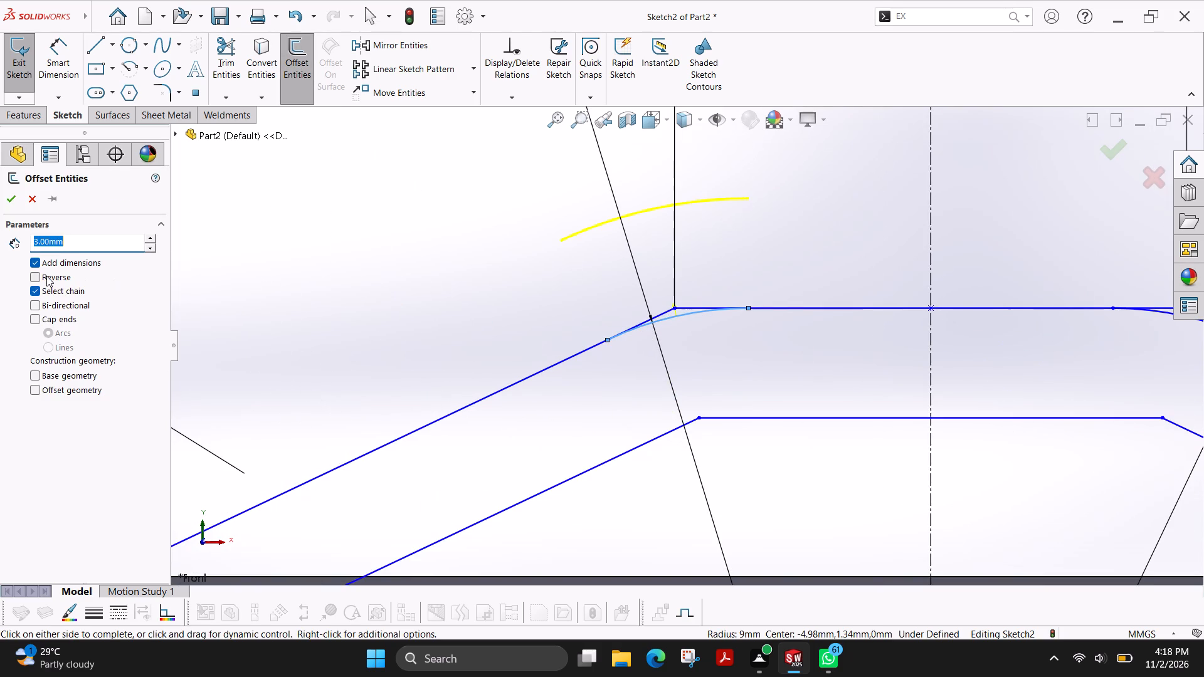
click(46, 276)
click(7, 199)
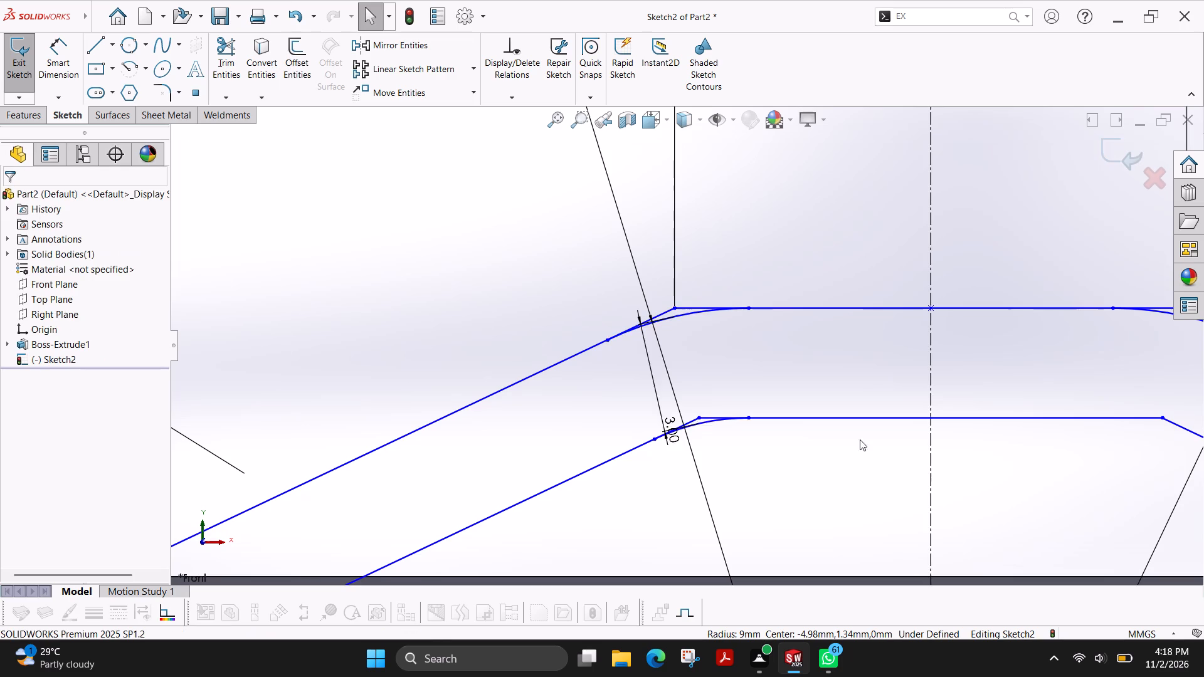
Offset the R9 arc at the profile's upper right corner 3 mm inward using the reversed direction.
scroll(889, 436, up, 2)
scroll(1003, 366, up, 2)
scroll(980, 378, down, 2)
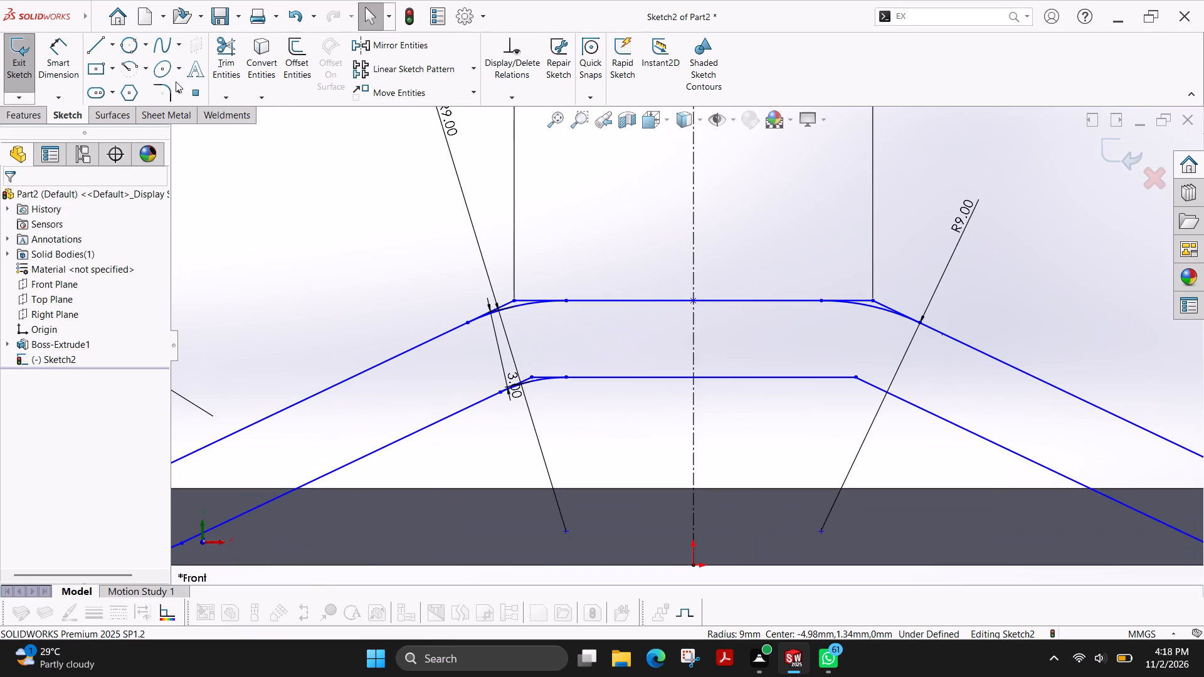
click(304, 68)
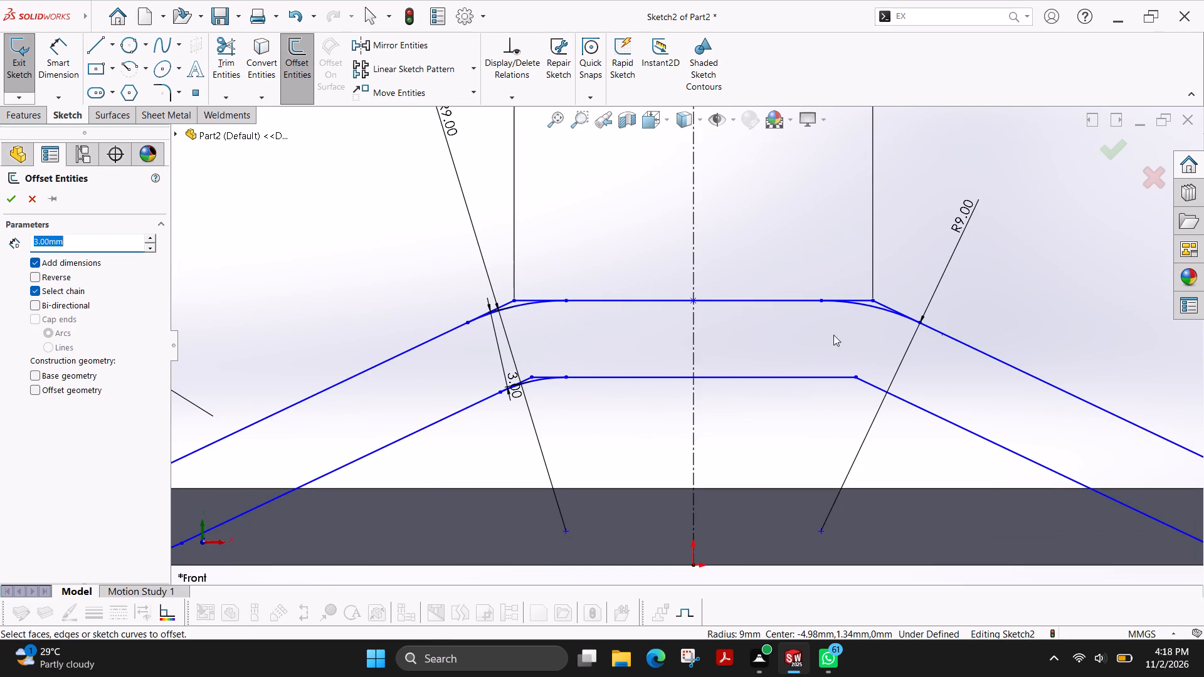
click(874, 308)
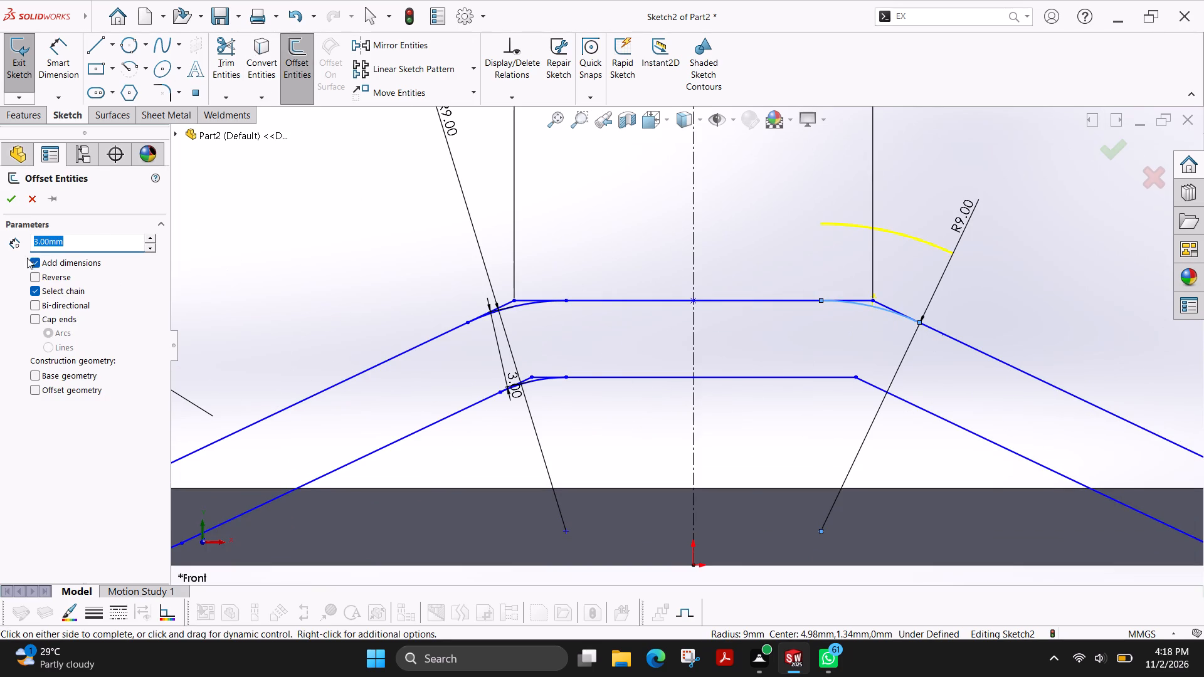
click(55, 278)
click(9, 198)
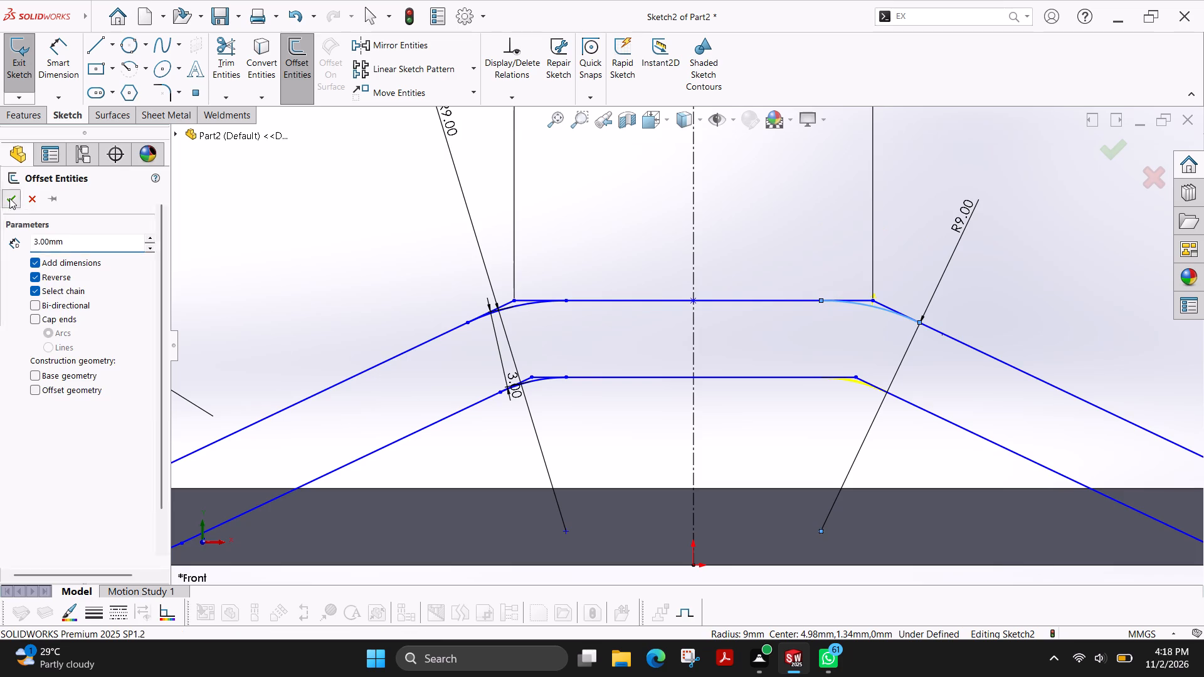
scroll(630, 370, up, 4)
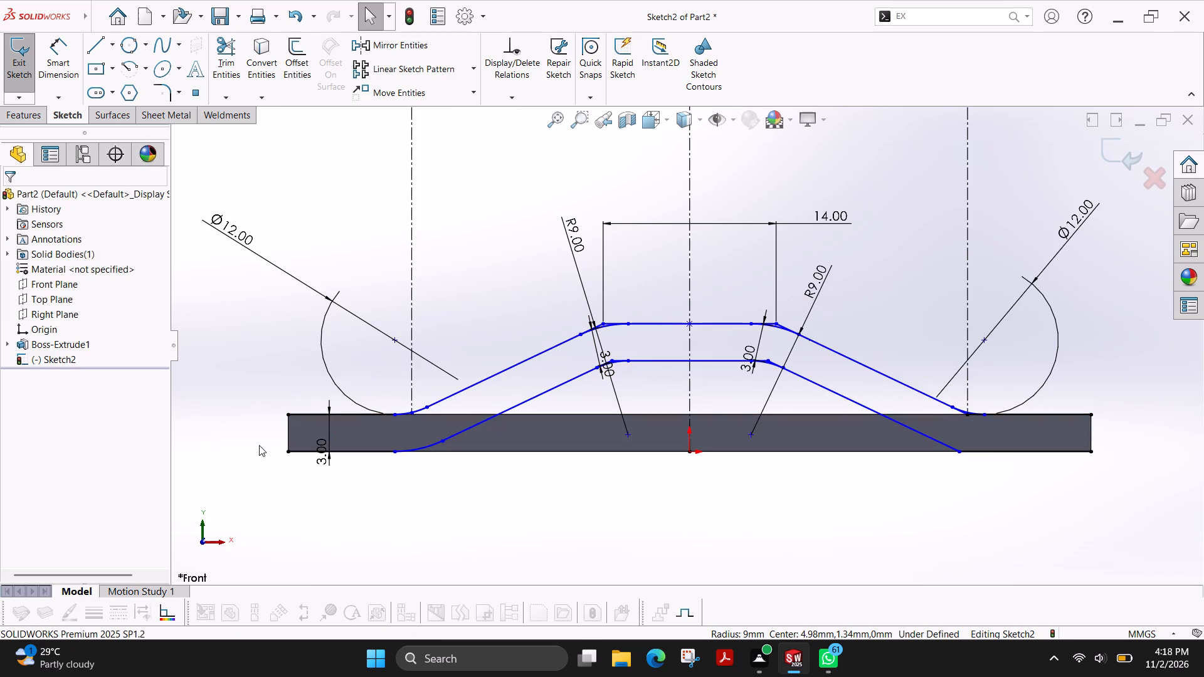
Close both ends of the profile with 3 mm vertical lines at the base plate's left and right edges.
scroll(426, 439, down, 1)
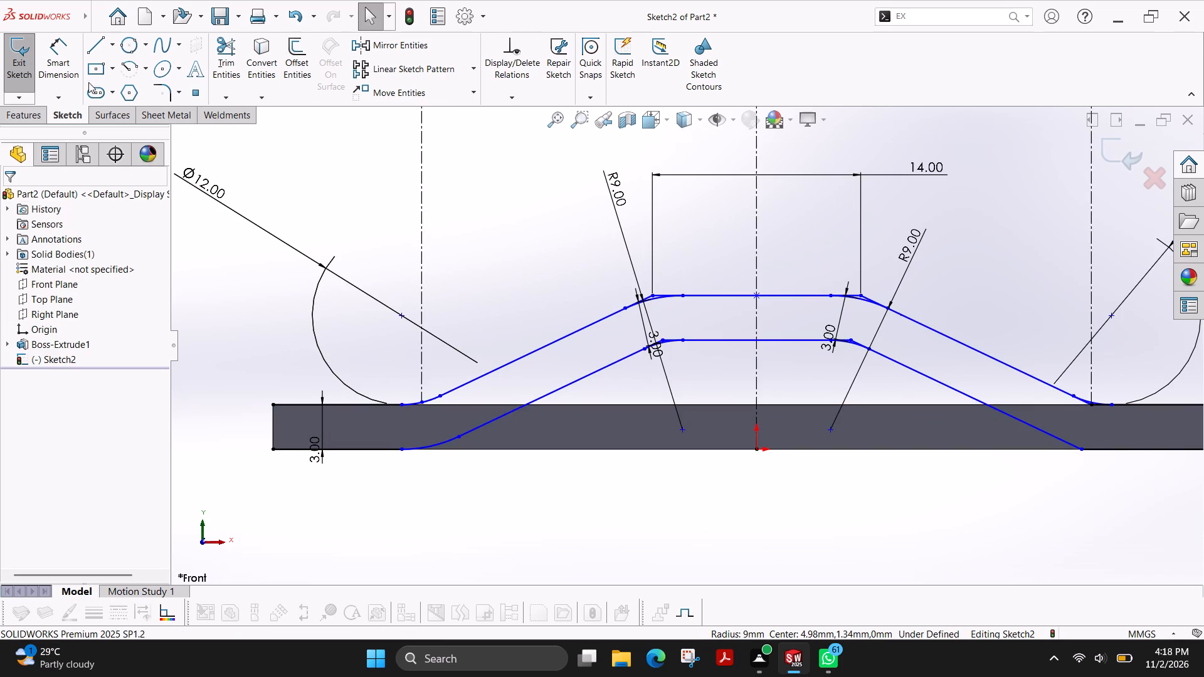
click(98, 42)
click(275, 404)
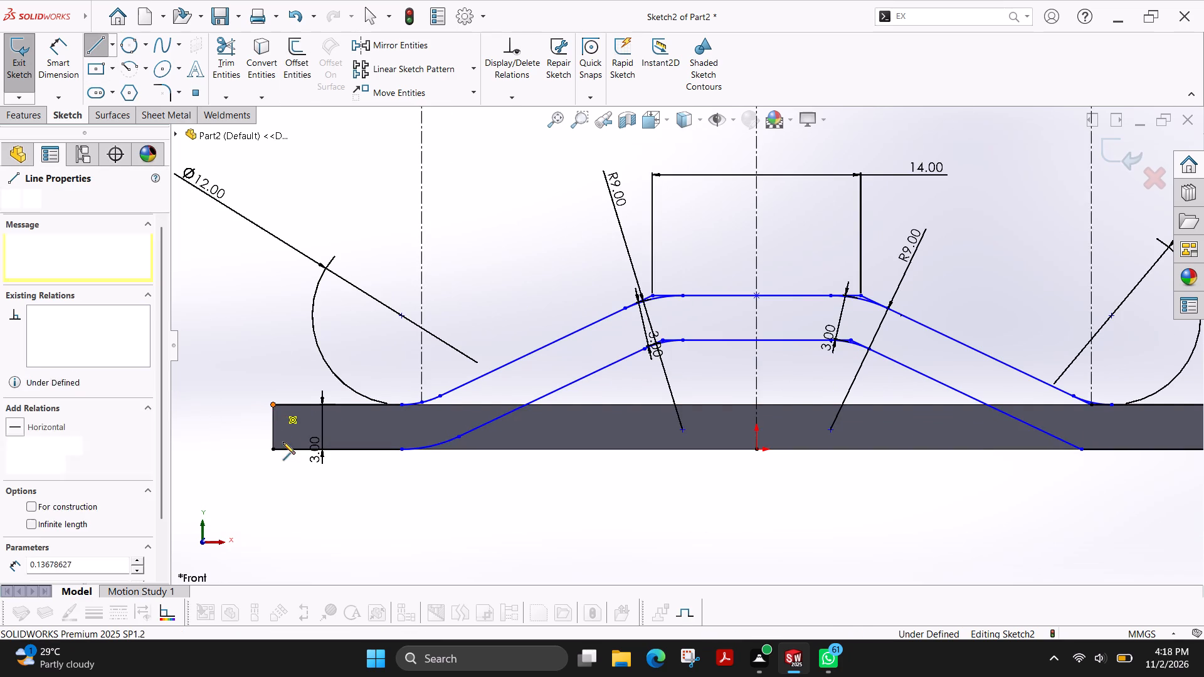
click(274, 449)
scroll(1080, 436, up, 2)
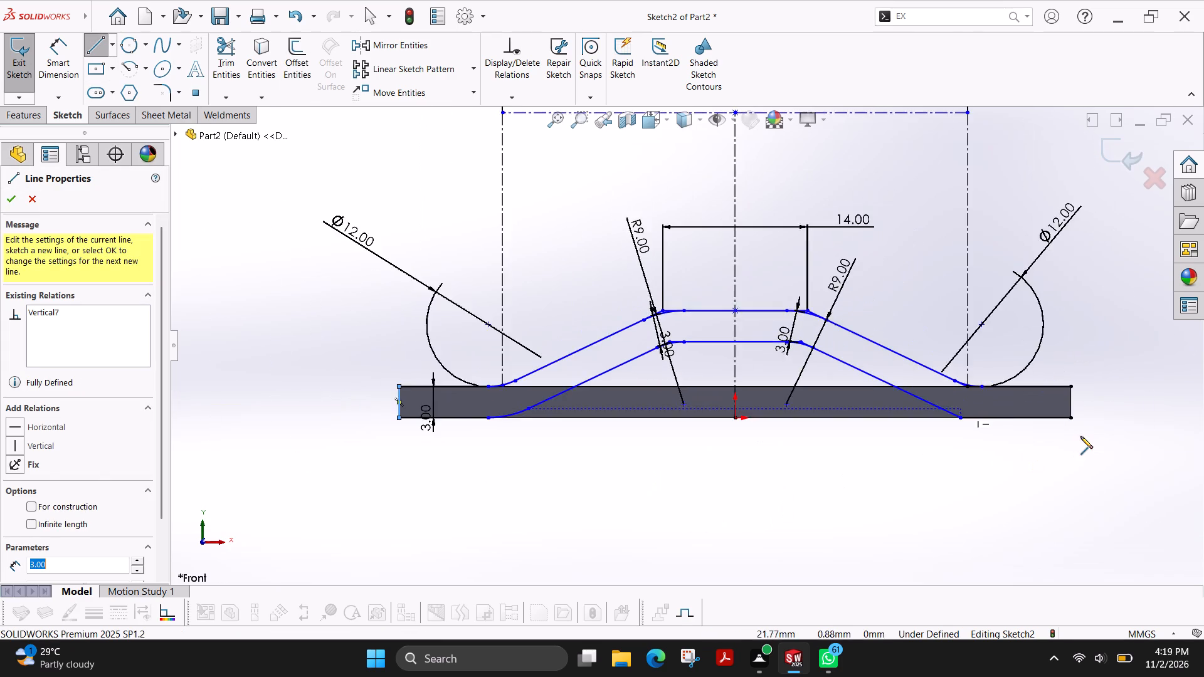
scroll(1077, 436, down, 3)
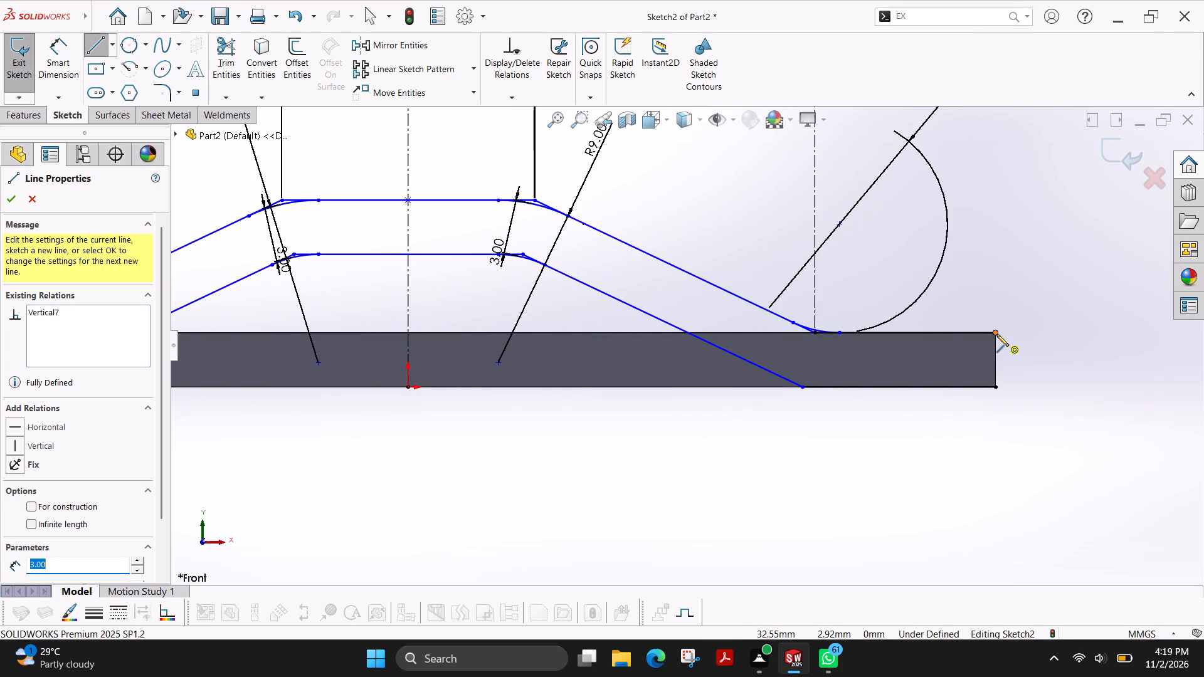
click(995, 334)
click(995, 389)
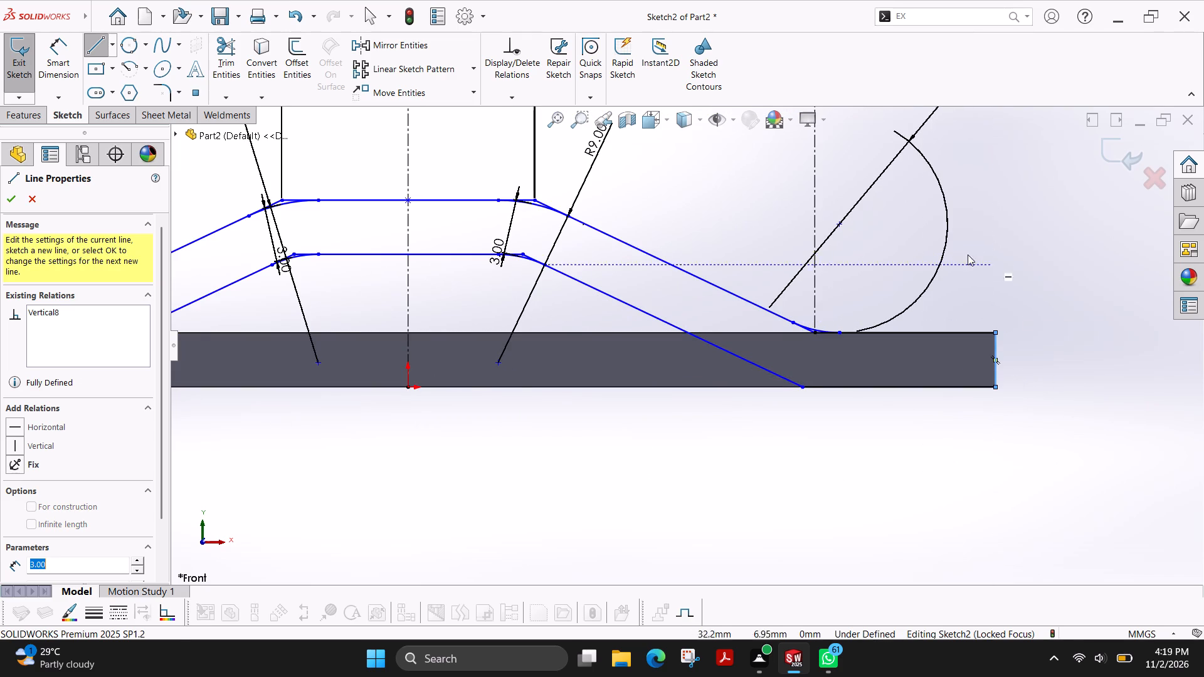
scroll(712, 290, up, 2)
scroll(704, 305, down, 2)
scroll(411, 280, up, 3)
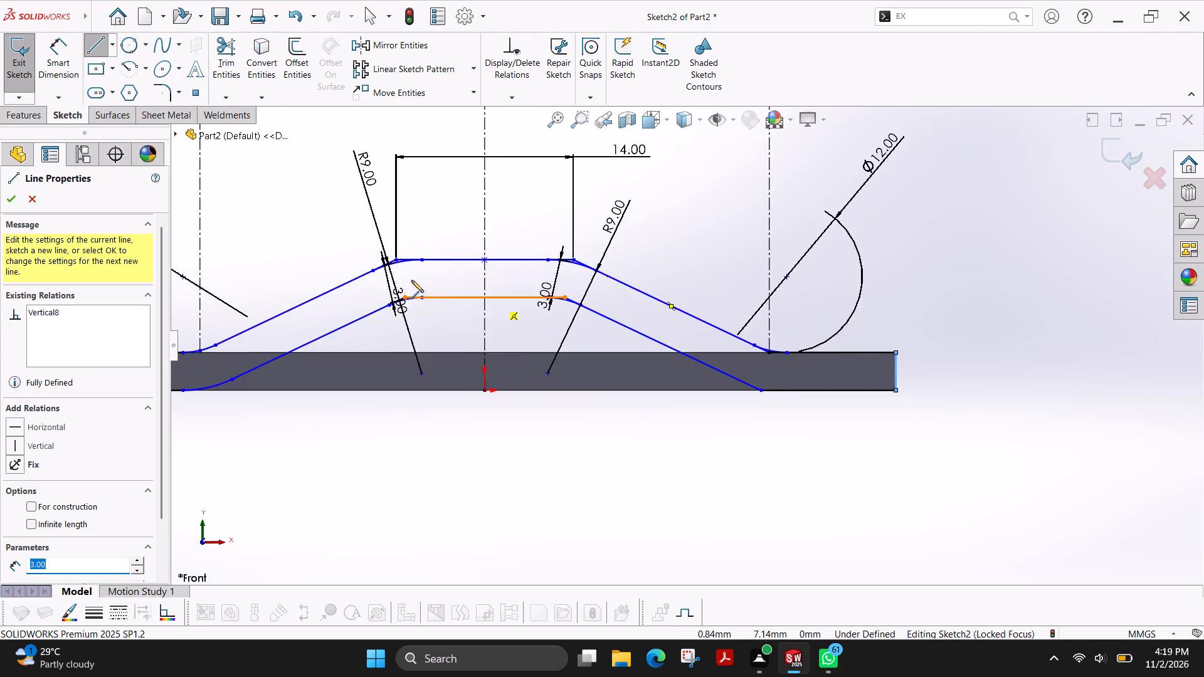
scroll(411, 280, down, 2)
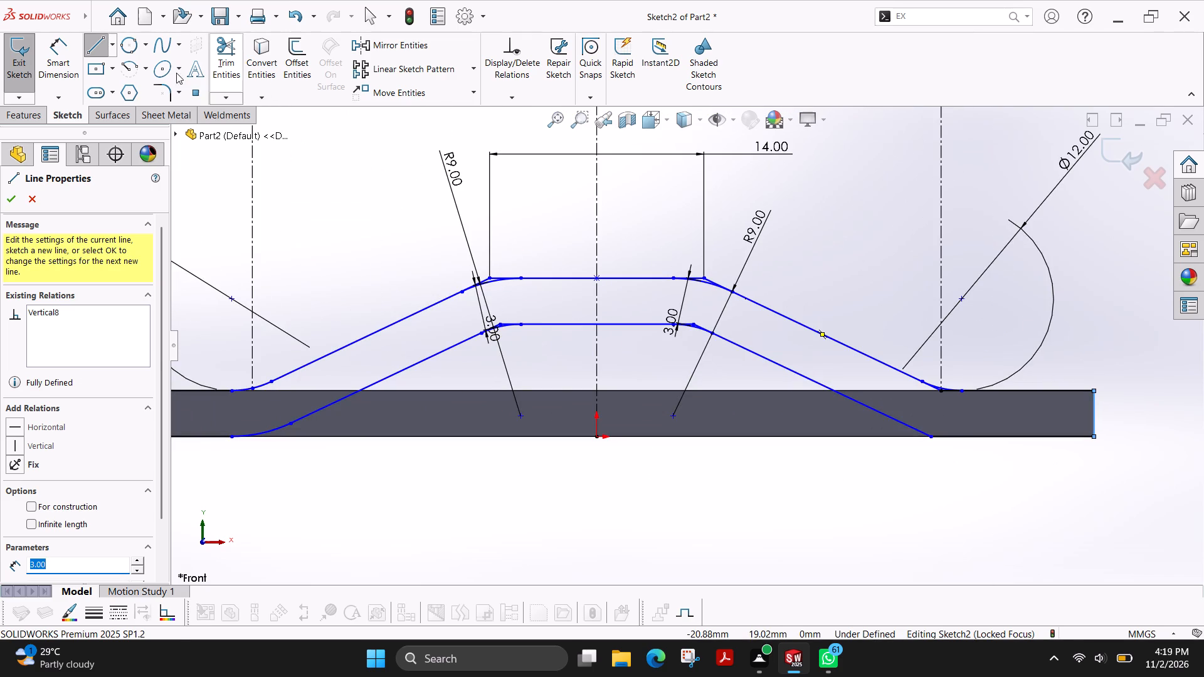
click(15, 201)
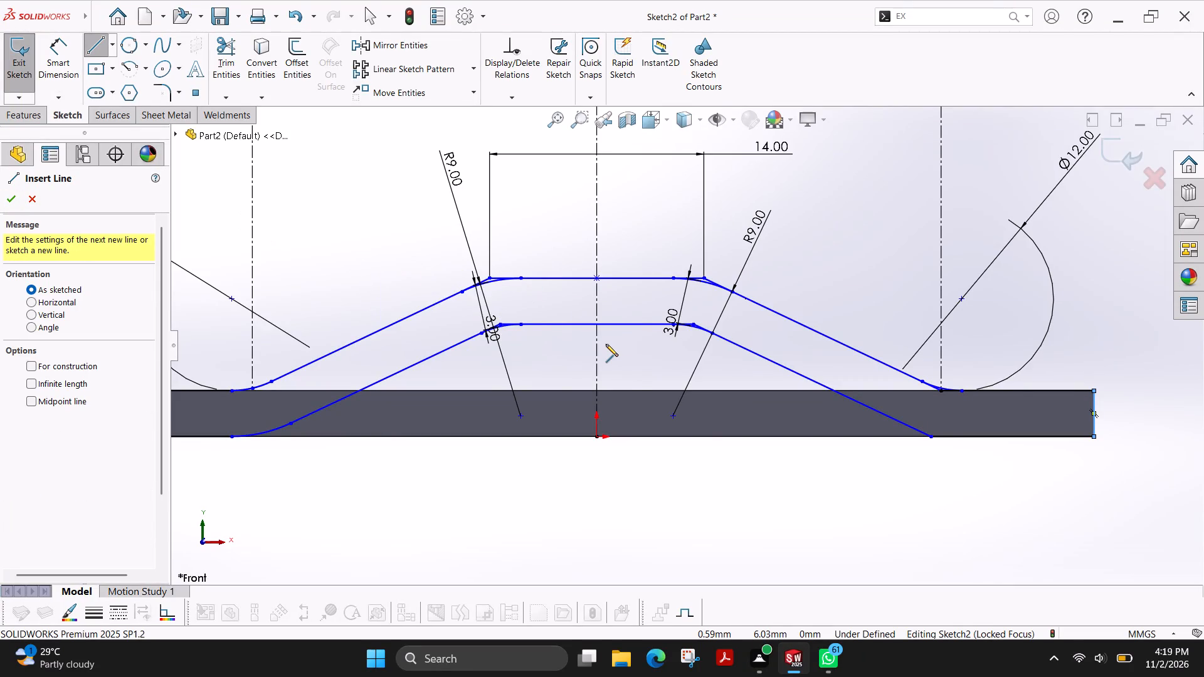
Dimension the angle between the two inner sloped lines and set it to 100°.
click(73, 58)
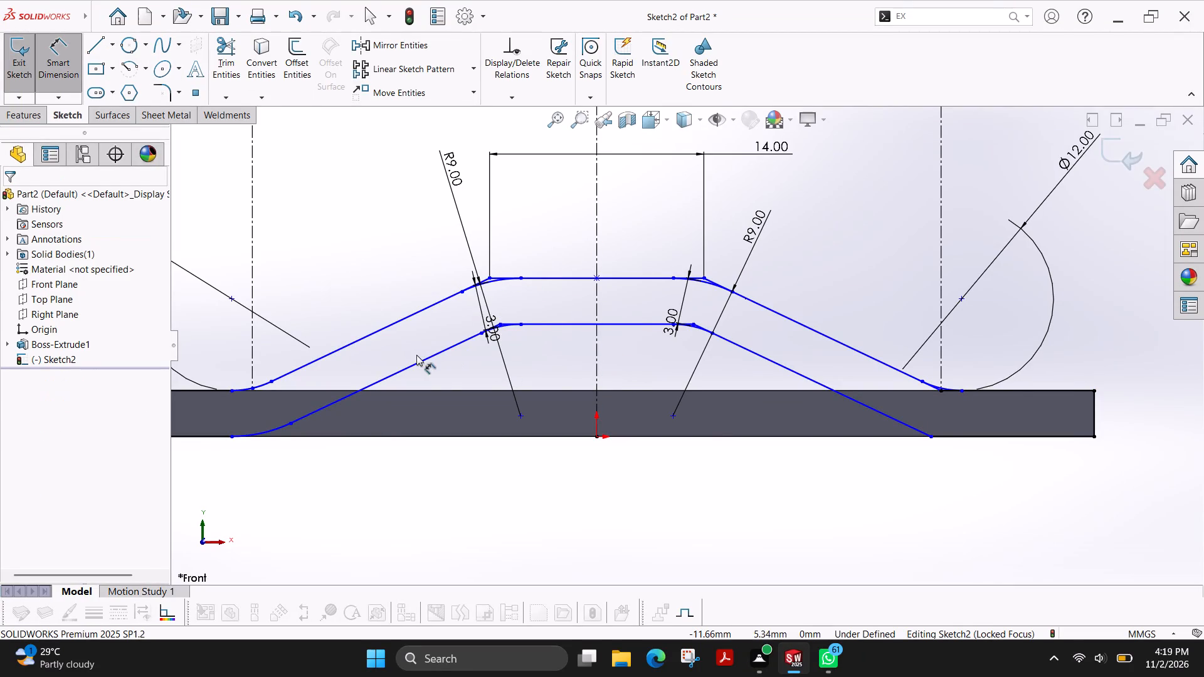
click(426, 360)
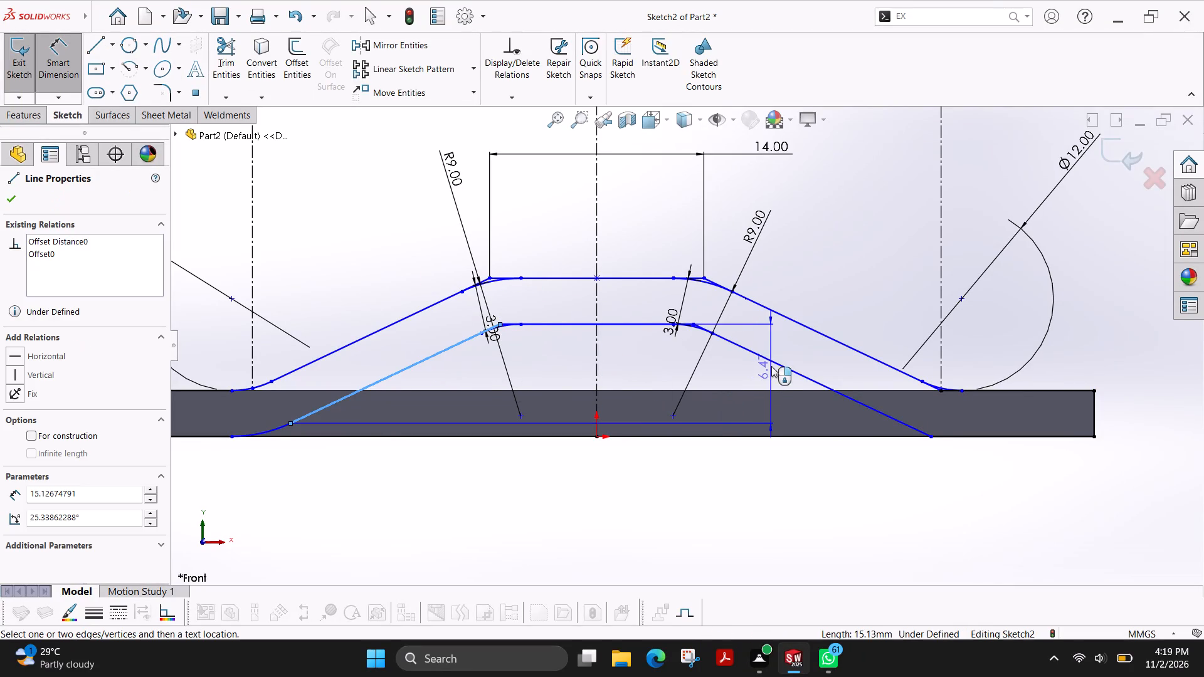
click(778, 365)
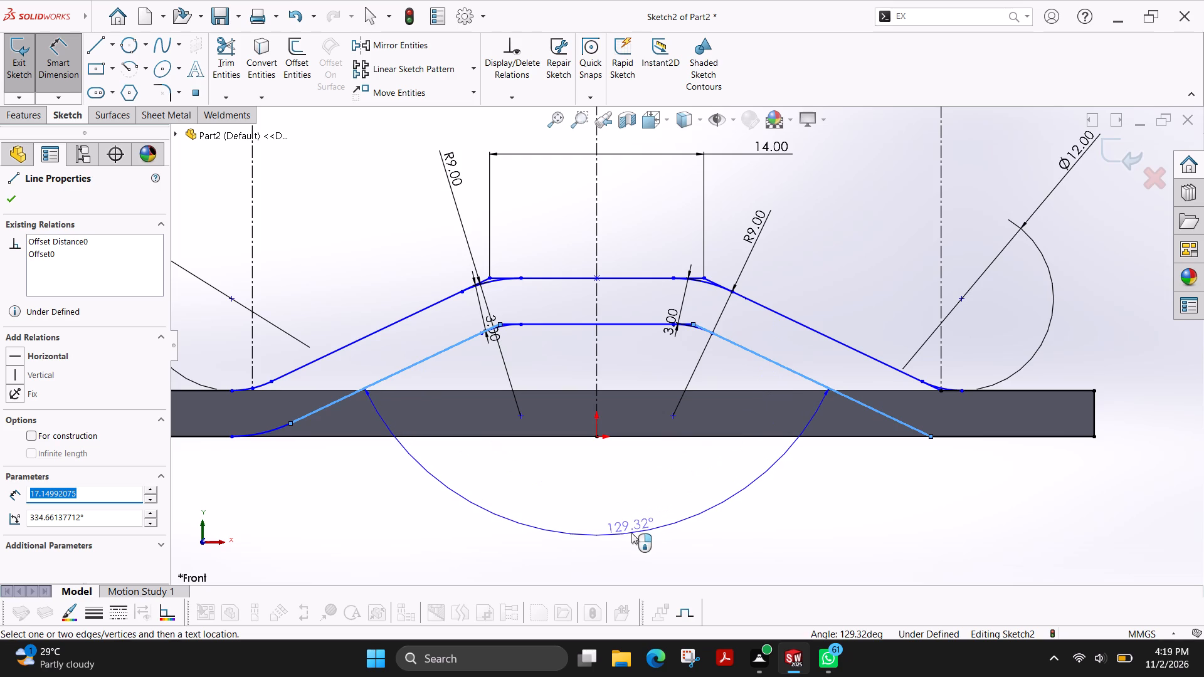
click(631, 533)
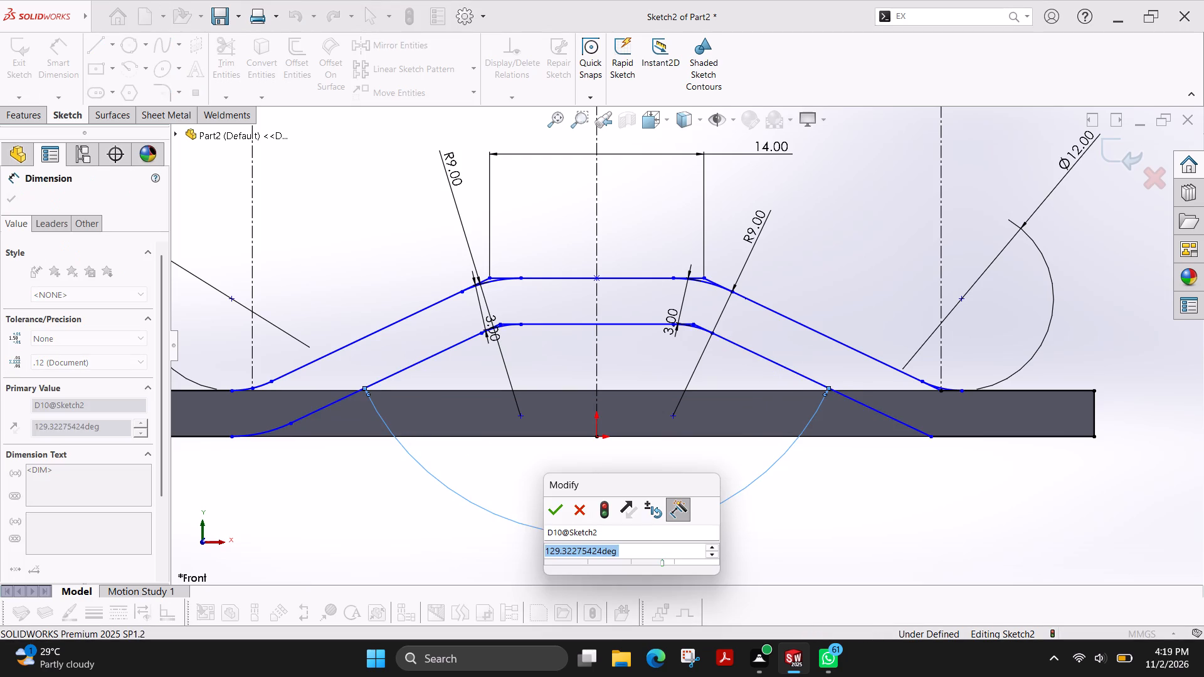
text(100)
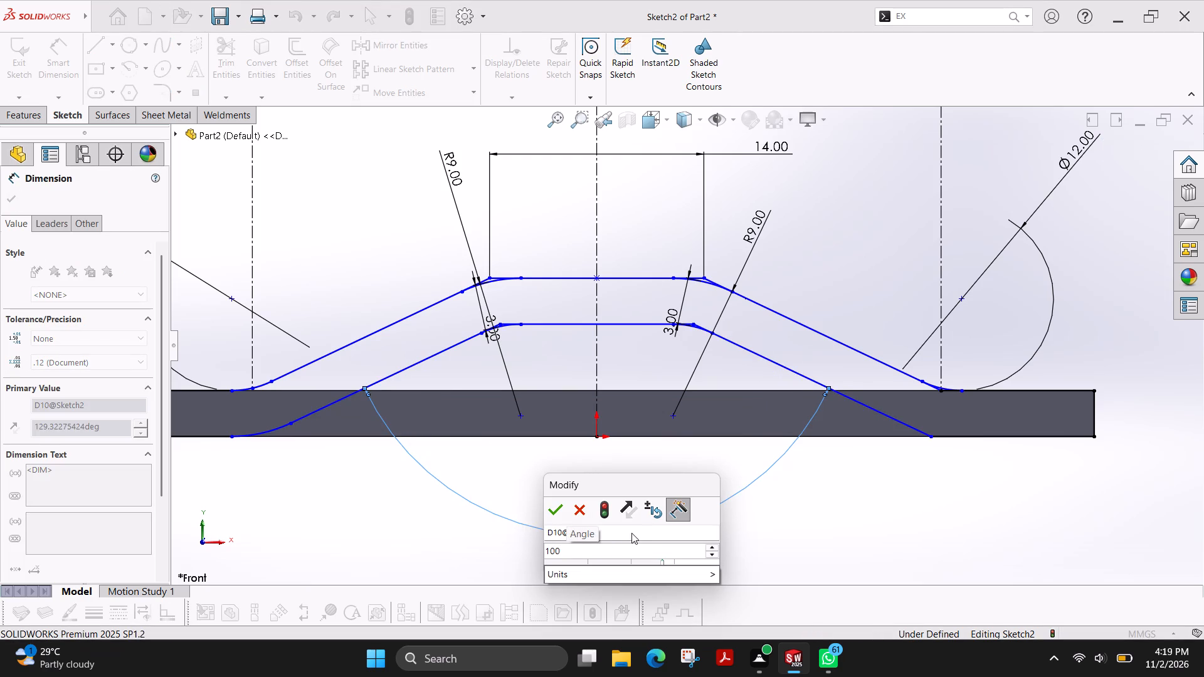
key(Return)
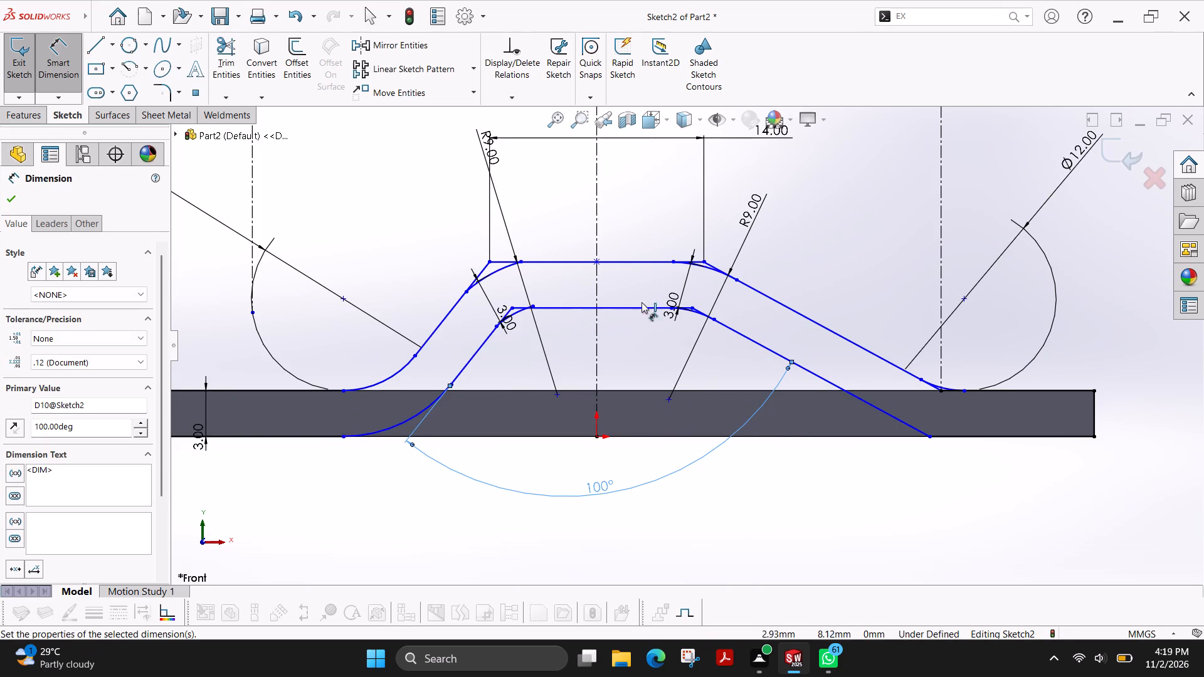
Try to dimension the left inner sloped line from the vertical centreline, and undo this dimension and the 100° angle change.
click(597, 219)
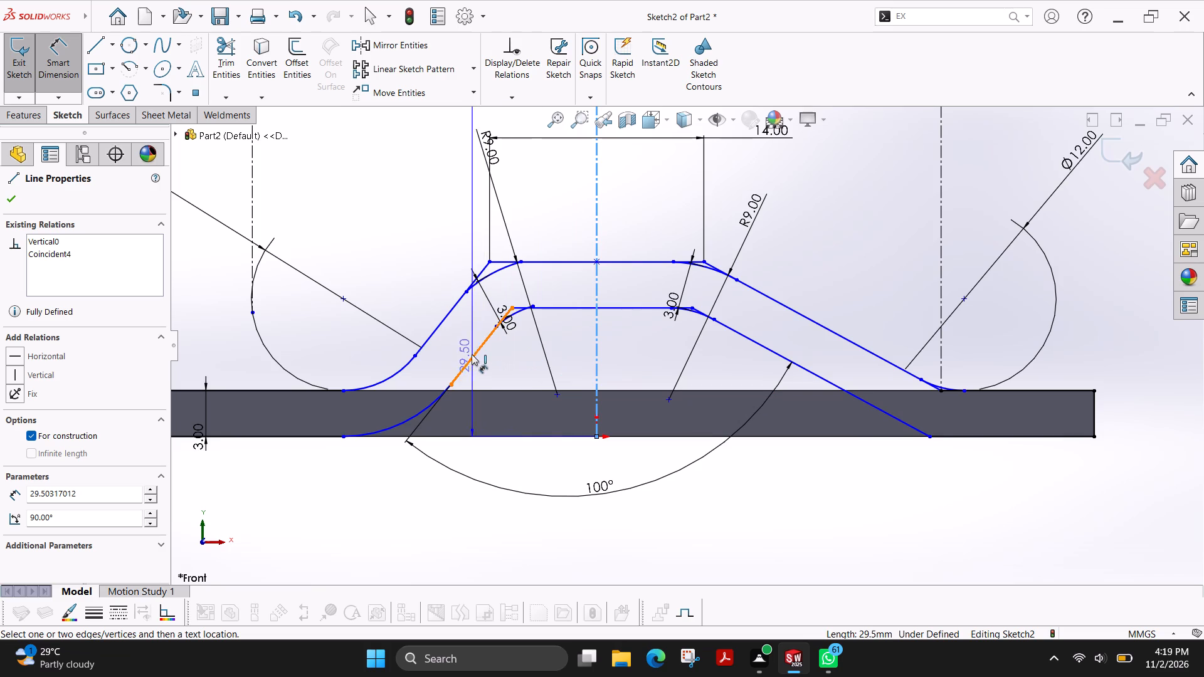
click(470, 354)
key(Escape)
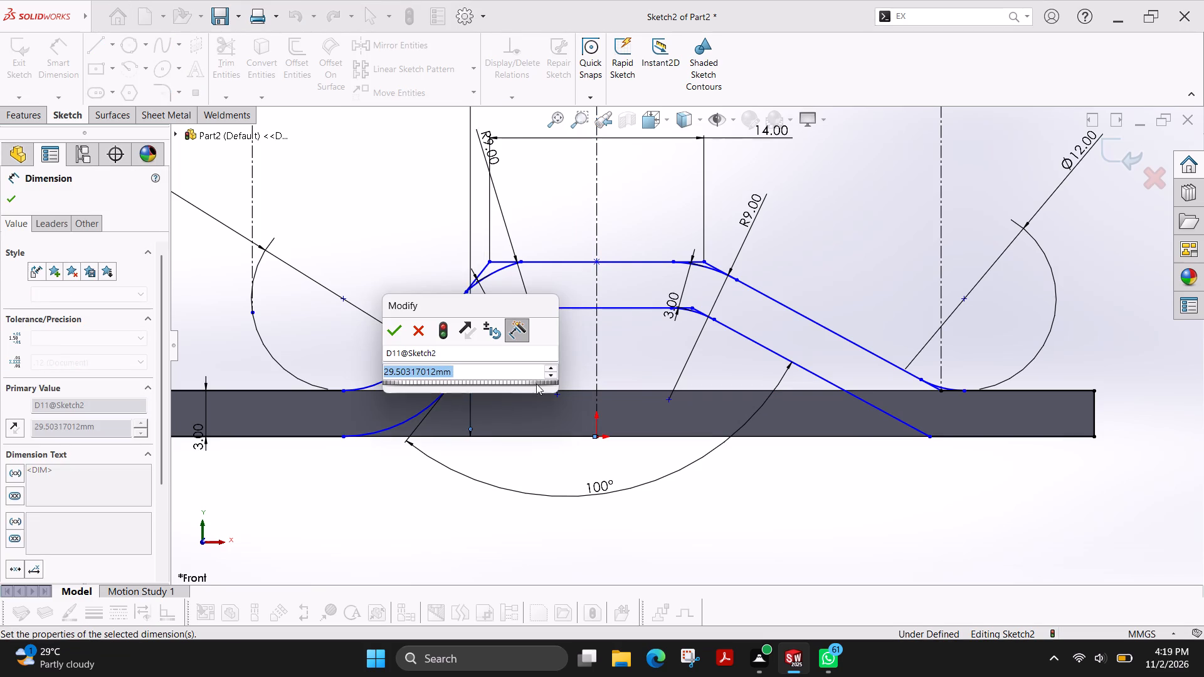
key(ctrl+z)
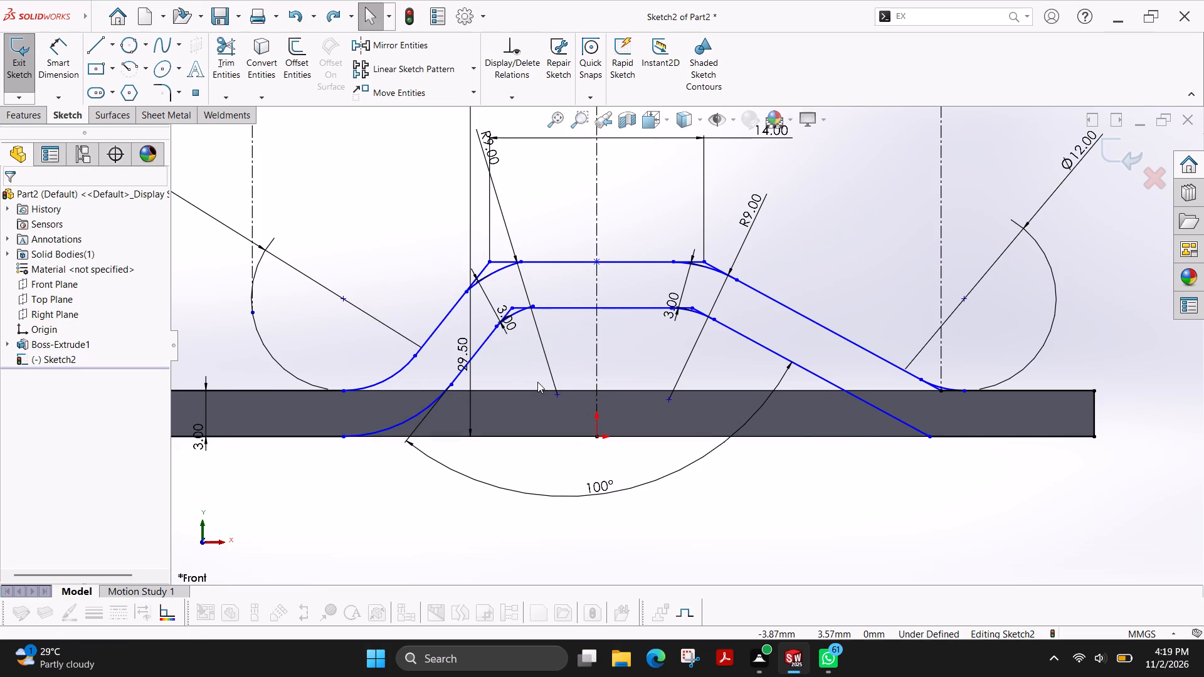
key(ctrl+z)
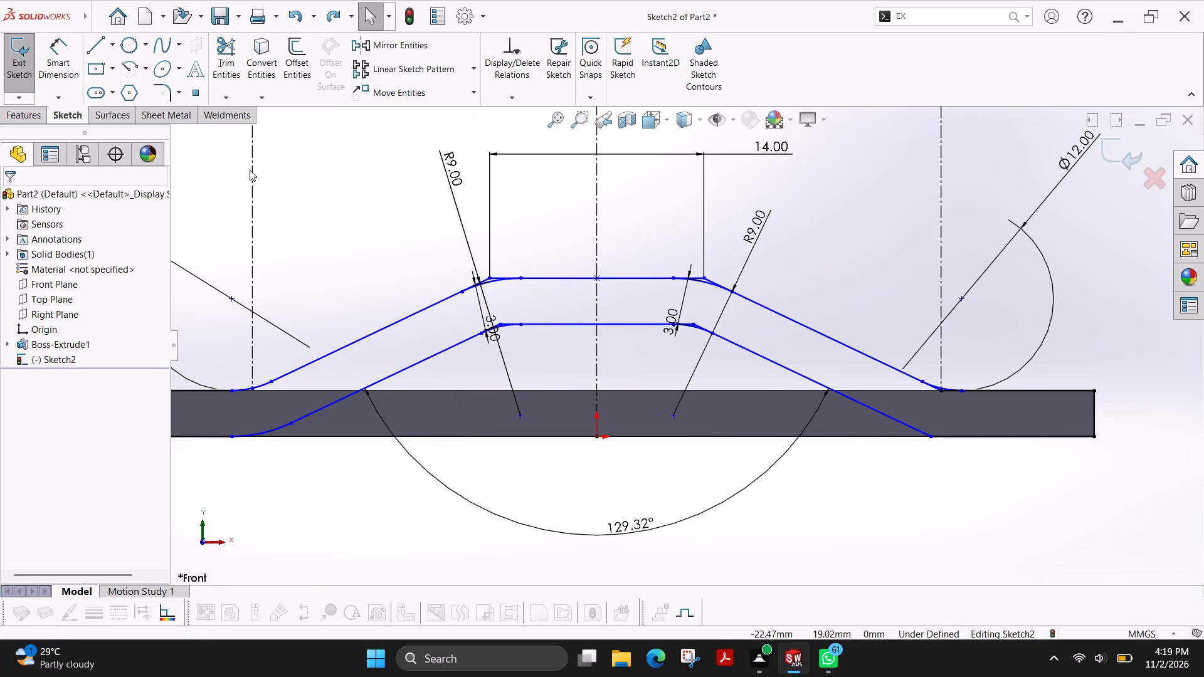
Set the angle between the two inner sloped lines to 100° again.
double_click(618, 524)
text(100)
key(Return)
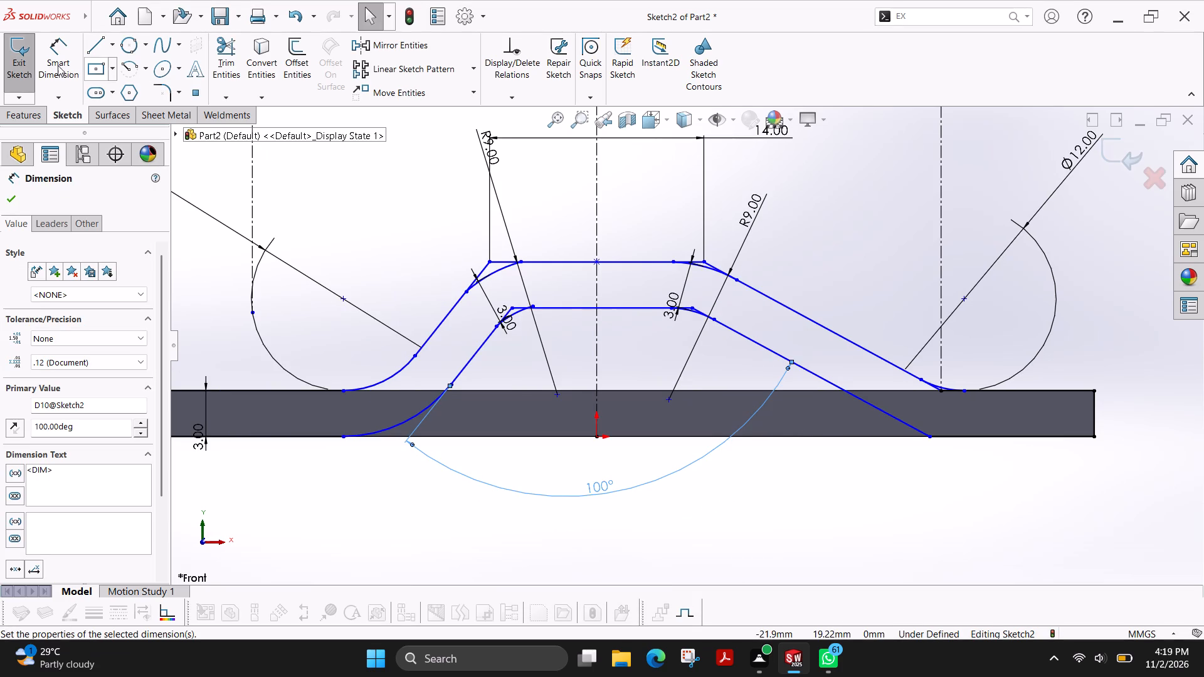
Dimension the angle between the vertical centreline and the left inner sloped line as 50°.
click(53, 58)
click(593, 225)
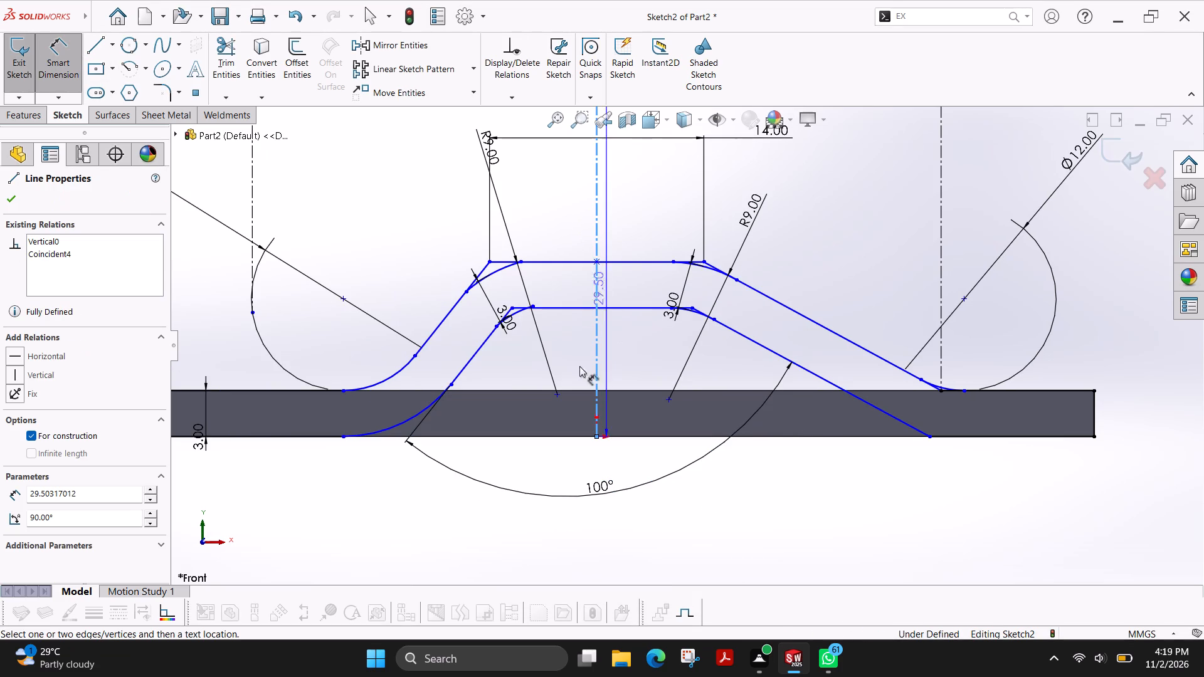
click(467, 362)
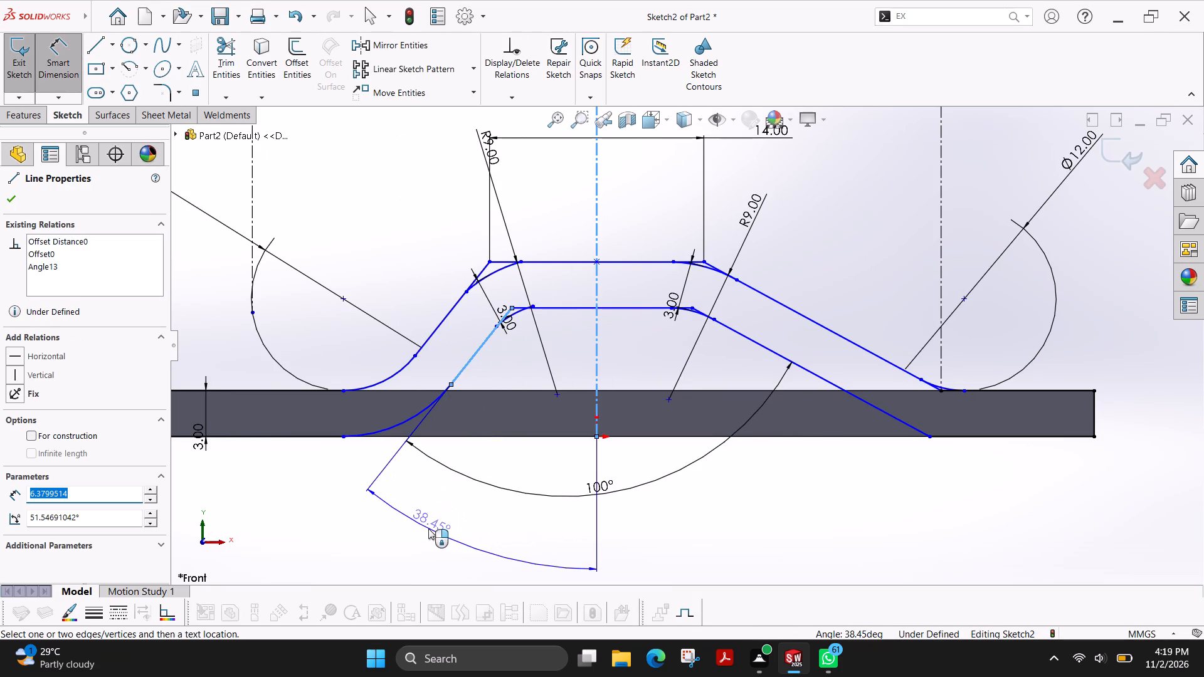
click(428, 528)
text(50)
key(Return)
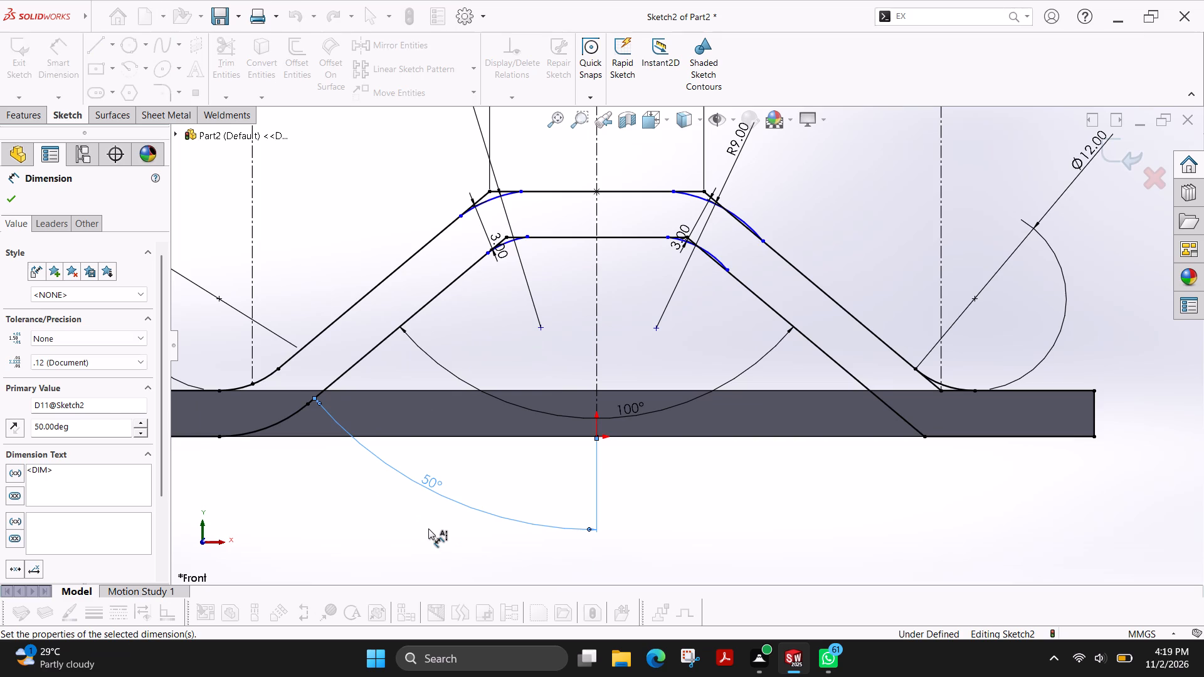
Draw a vertical line on the centreline joining the outer and inner top horizontal lines of the profile.
scroll(694, 364, up, 2)
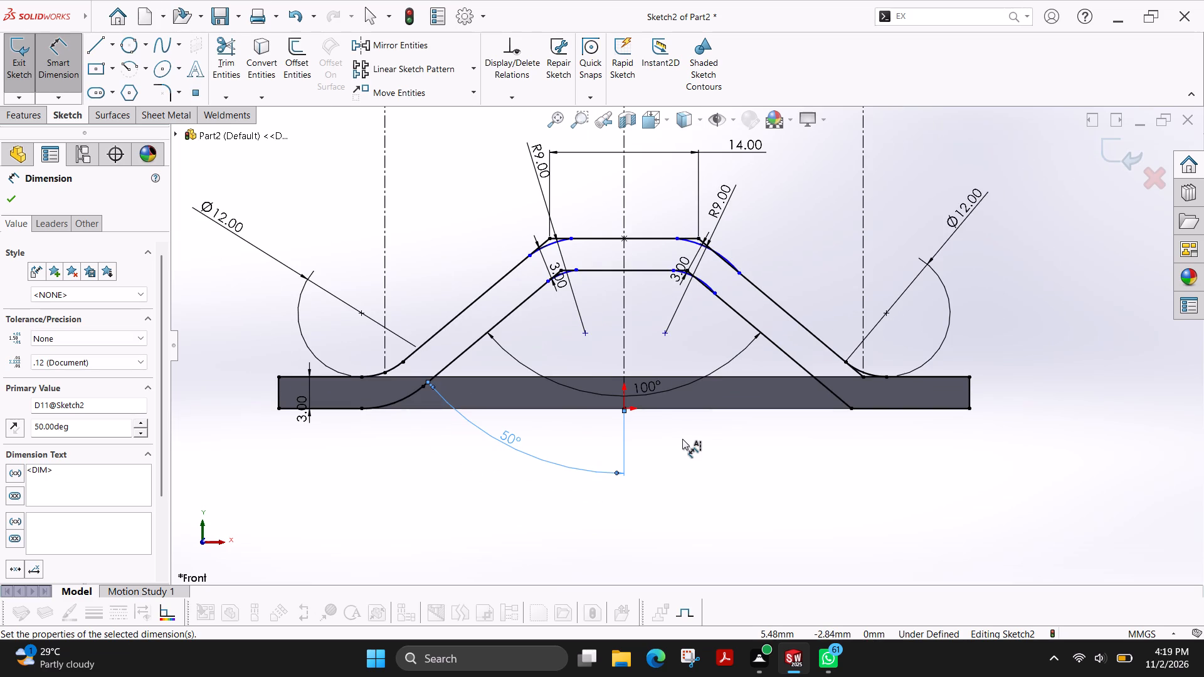
click(91, 48)
click(623, 239)
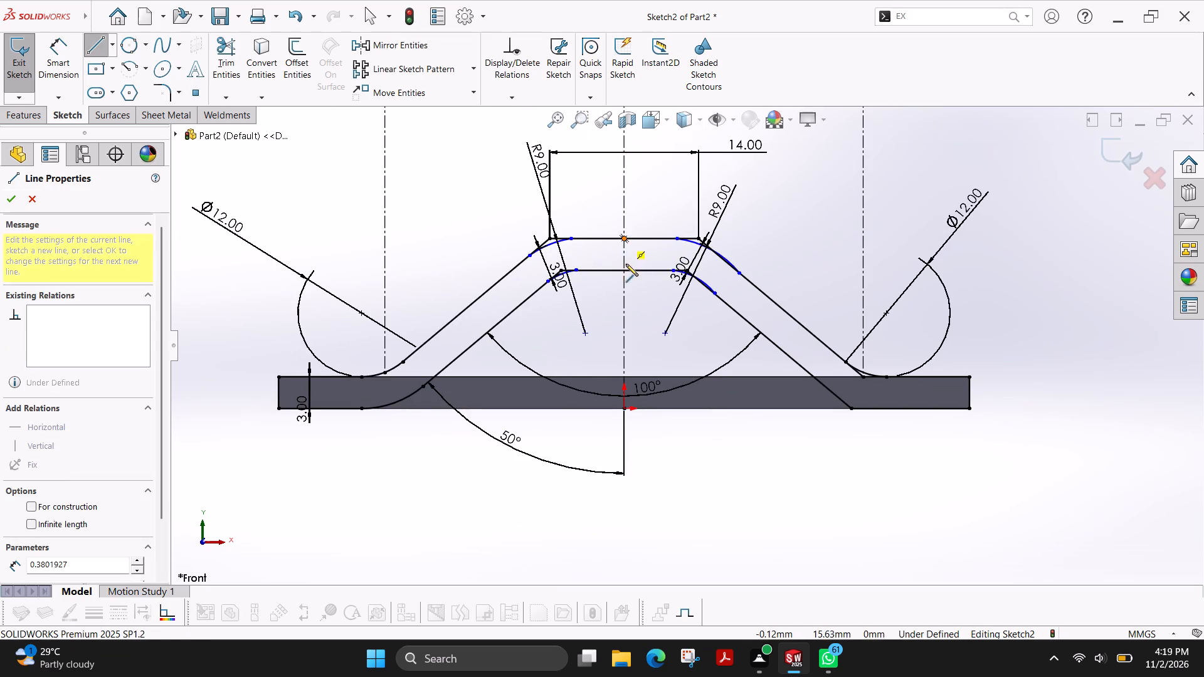
click(624, 270)
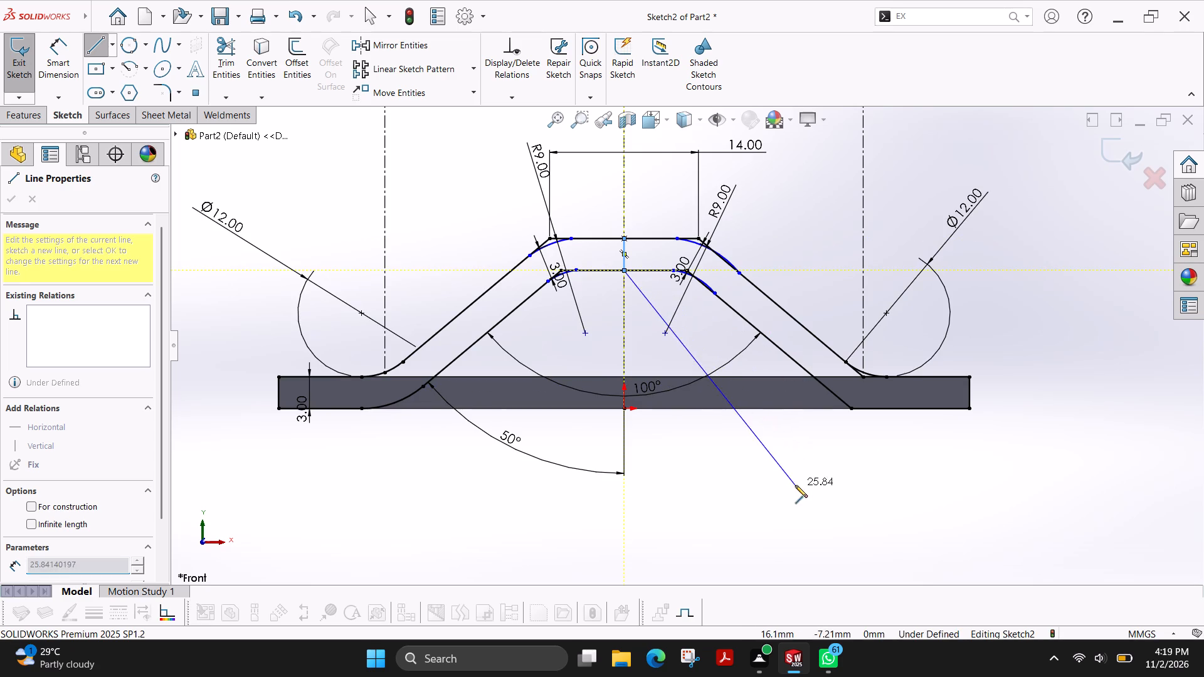
key(Escape)
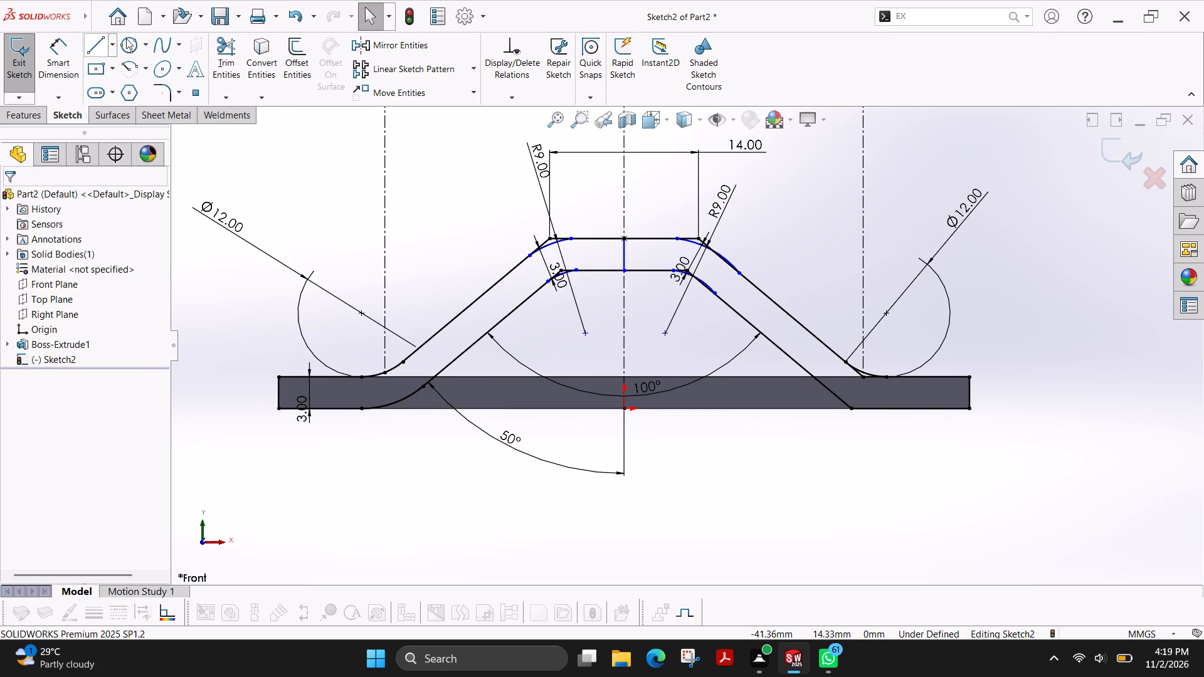
Trim away the entire right half of the profile, including its arcs and leftover fragments, keeping the closed left half.
click(228, 54)
drag(647, 215, 650, 298)
drag(900, 456, 943, 353)
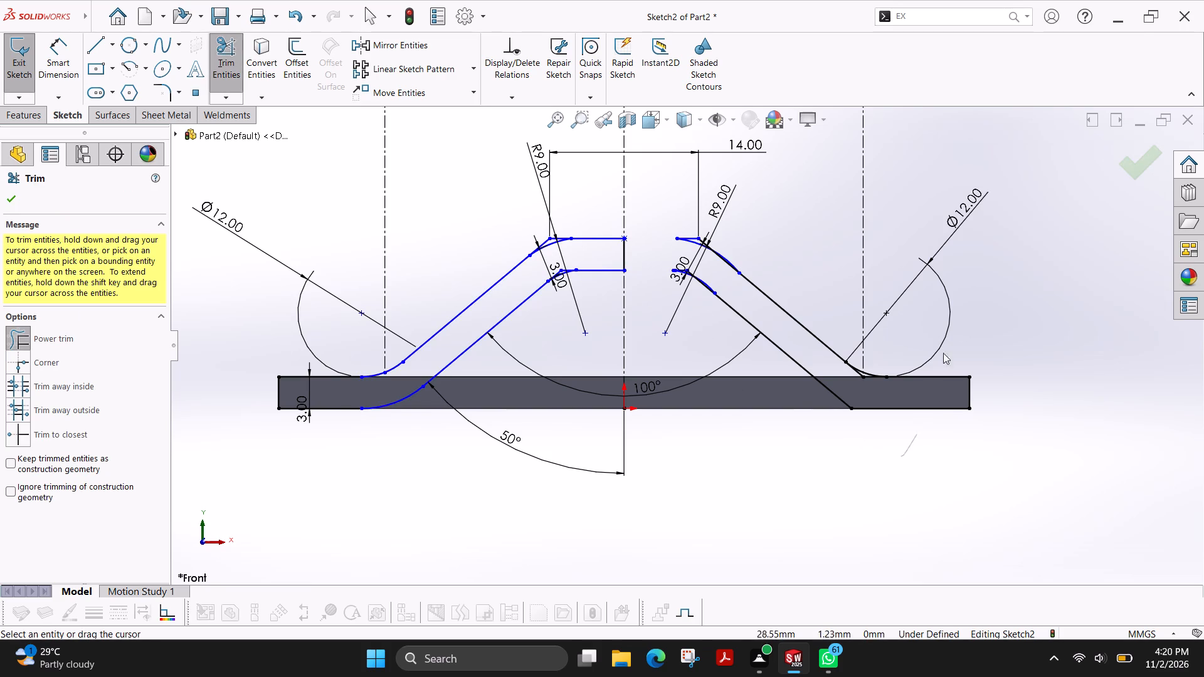
drag(943, 353, 856, 377)
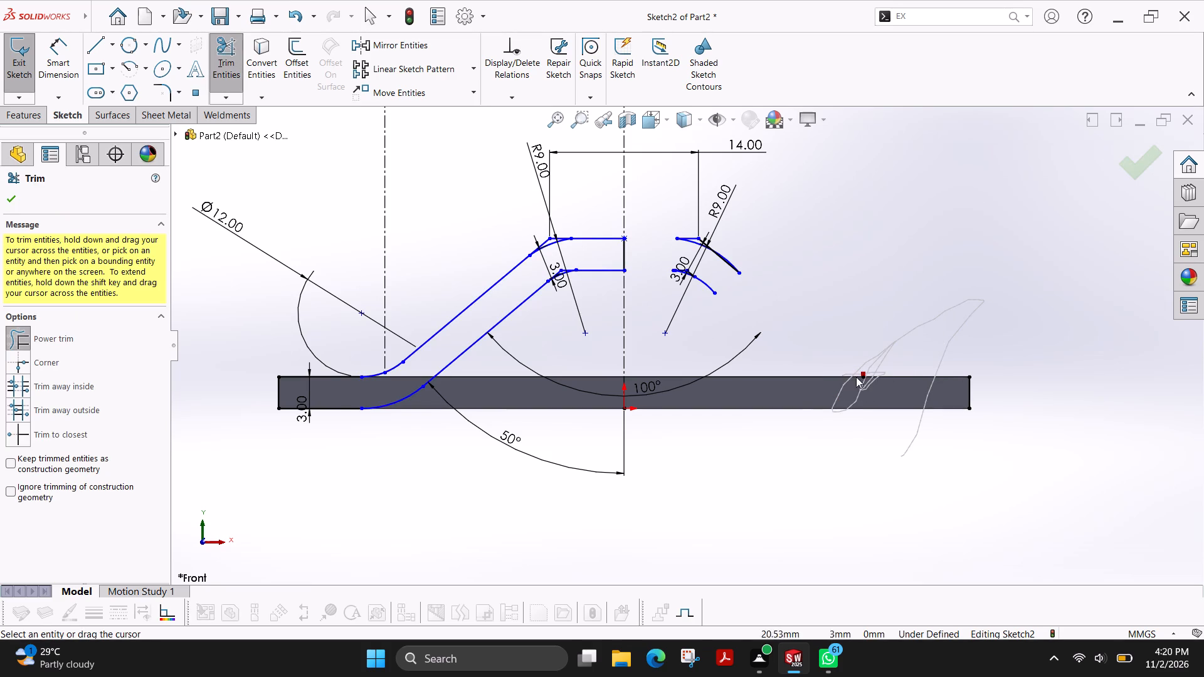
drag(856, 377, 958, 422)
drag(727, 211, 694, 300)
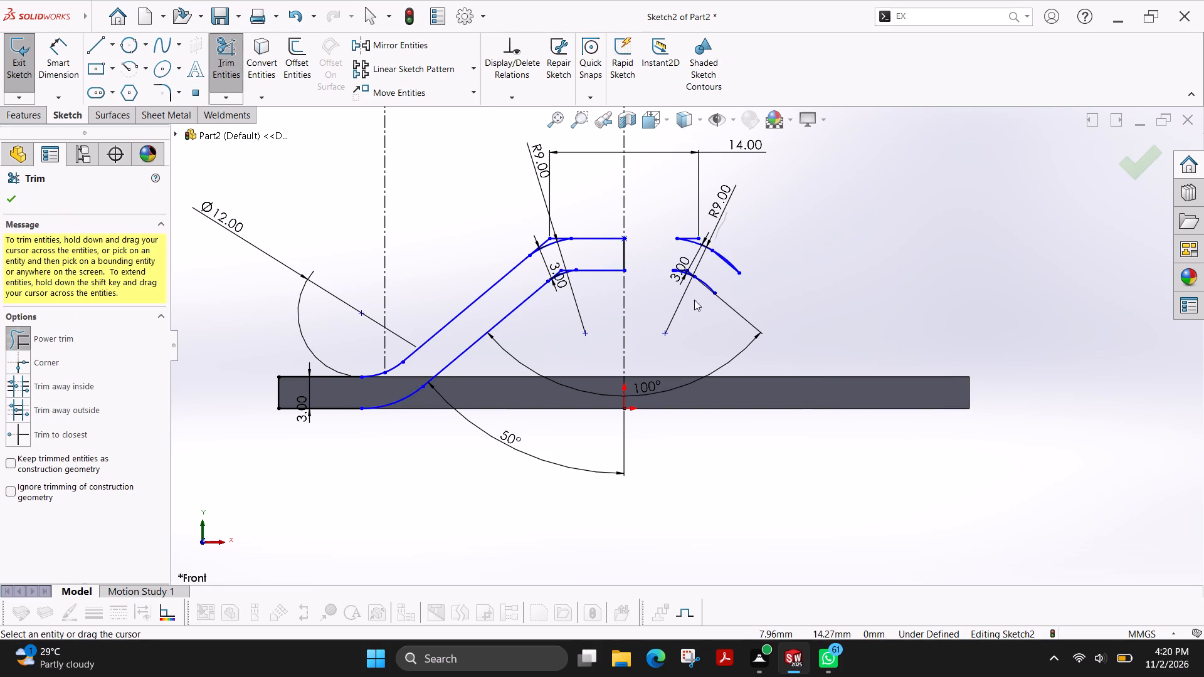
drag(694, 300, 708, 266)
drag(742, 232, 737, 233)
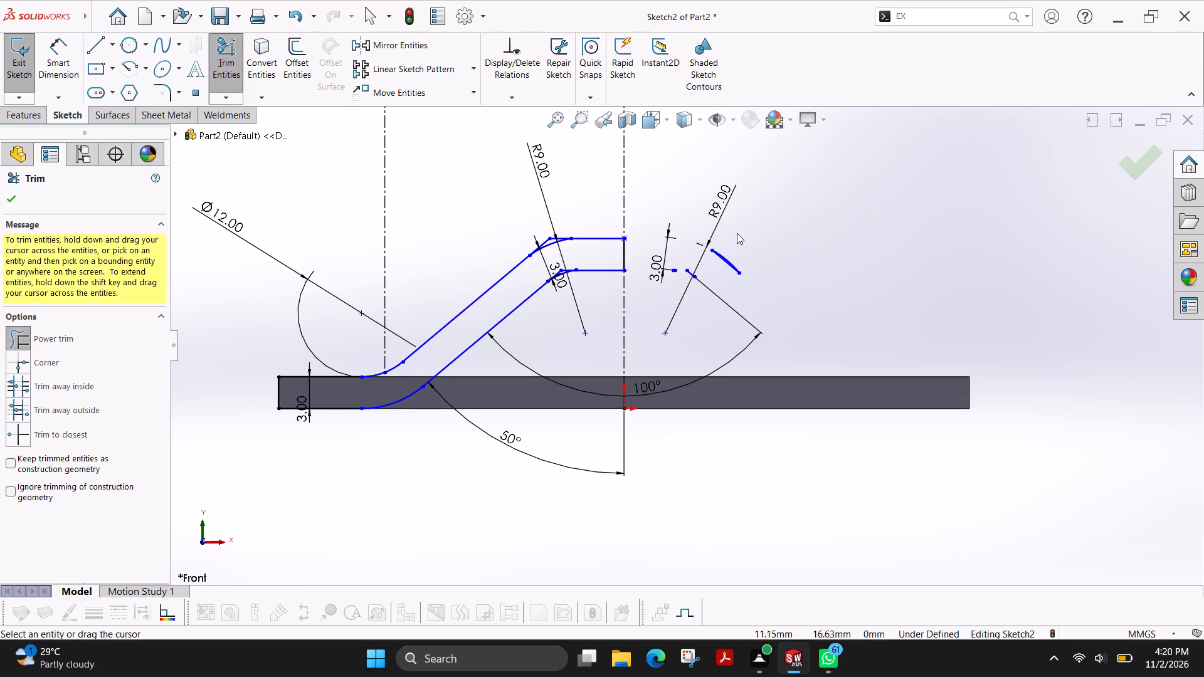
drag(737, 233, 677, 286)
scroll(679, 266, down, 11)
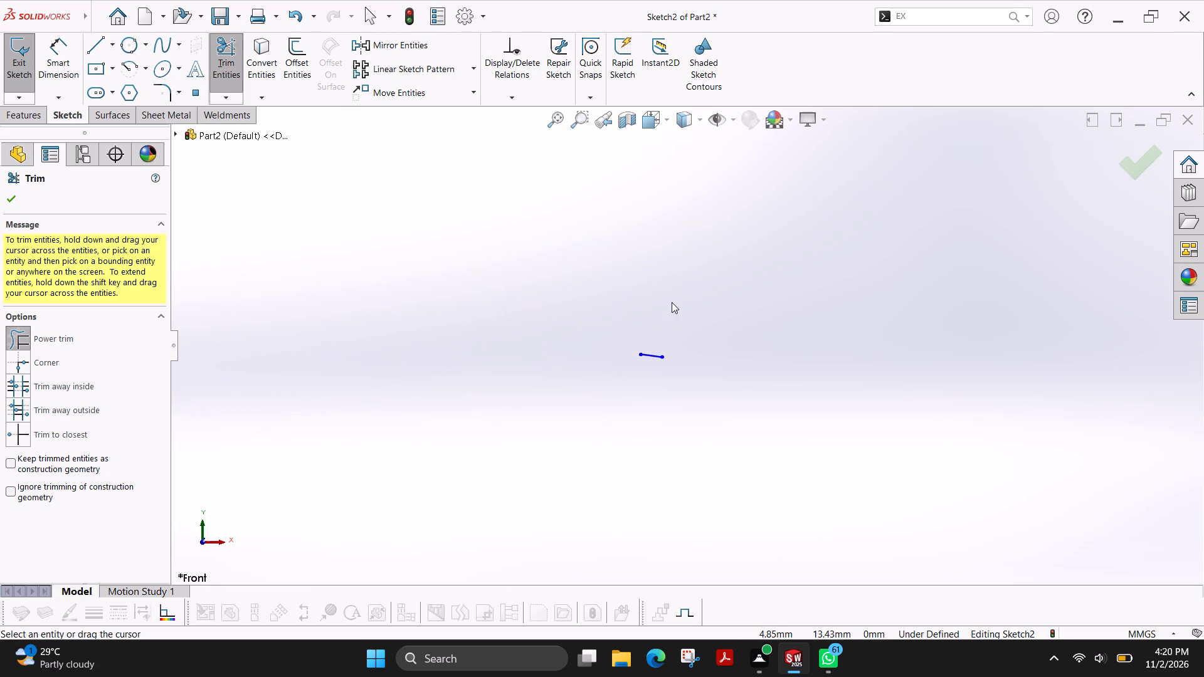
drag(667, 316, 645, 428)
scroll(650, 403, up, 10)
scroll(693, 468, up, 3)
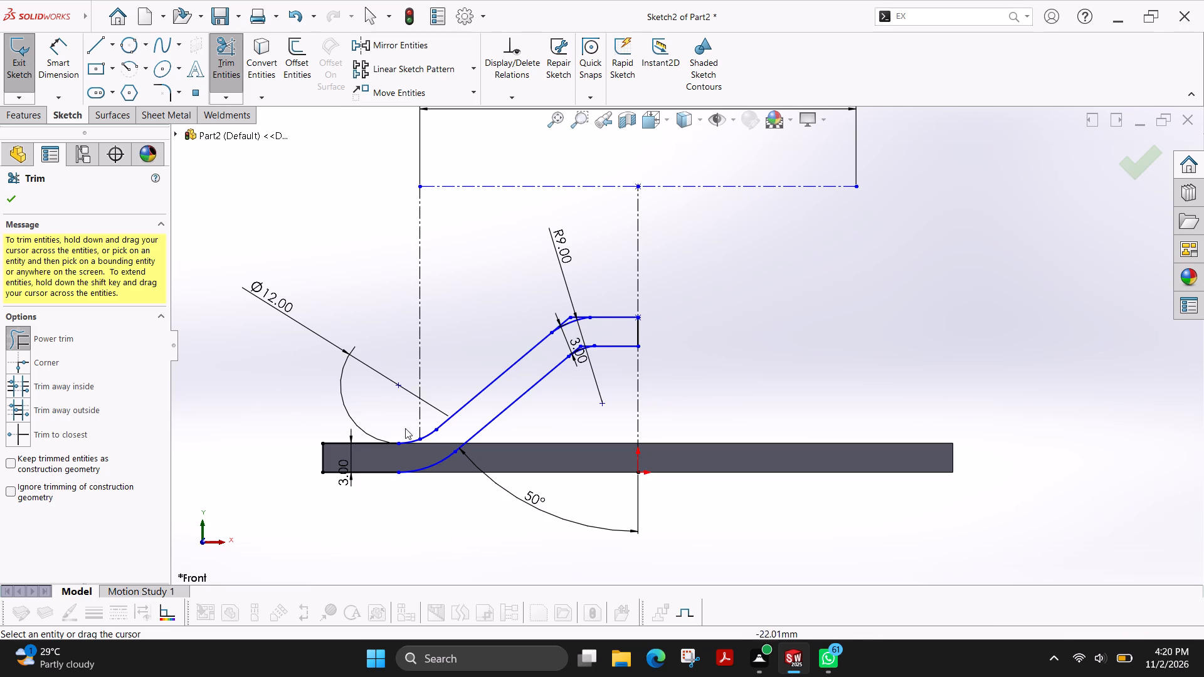
click(8, 202)
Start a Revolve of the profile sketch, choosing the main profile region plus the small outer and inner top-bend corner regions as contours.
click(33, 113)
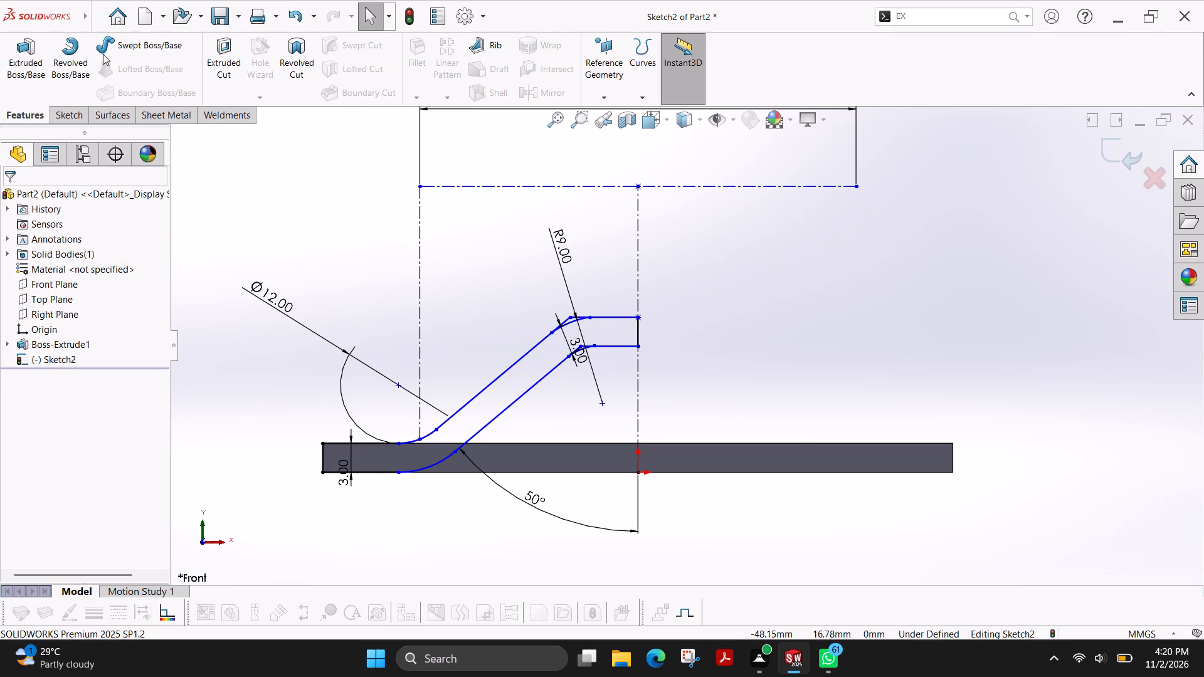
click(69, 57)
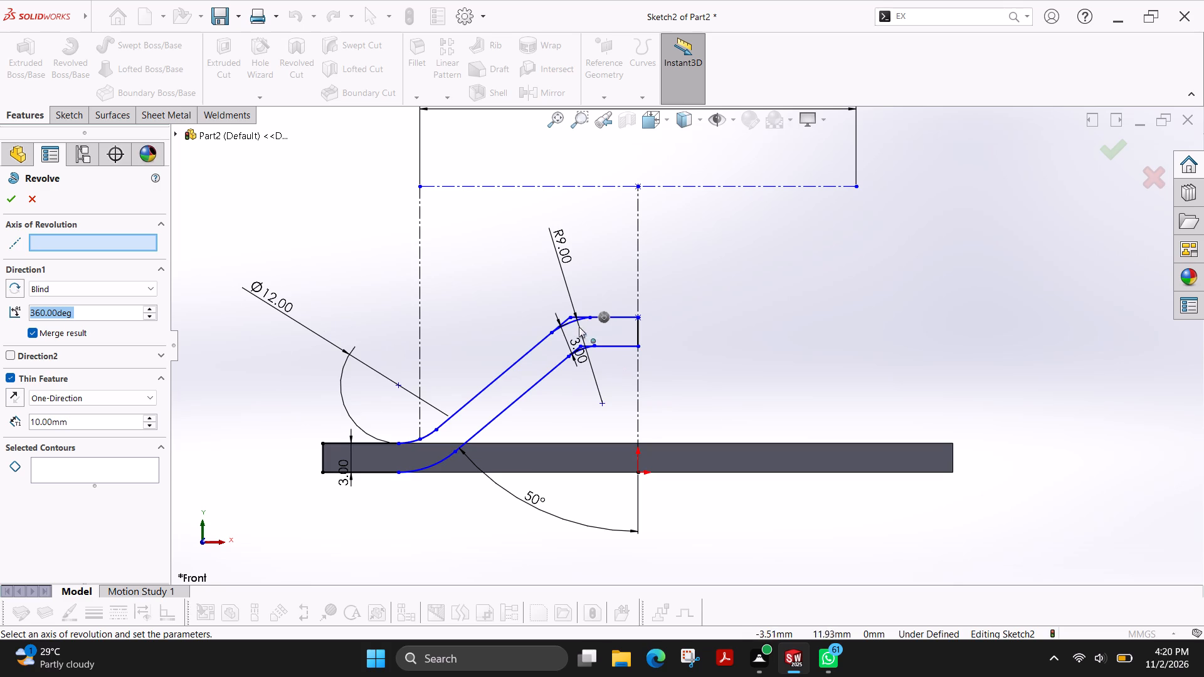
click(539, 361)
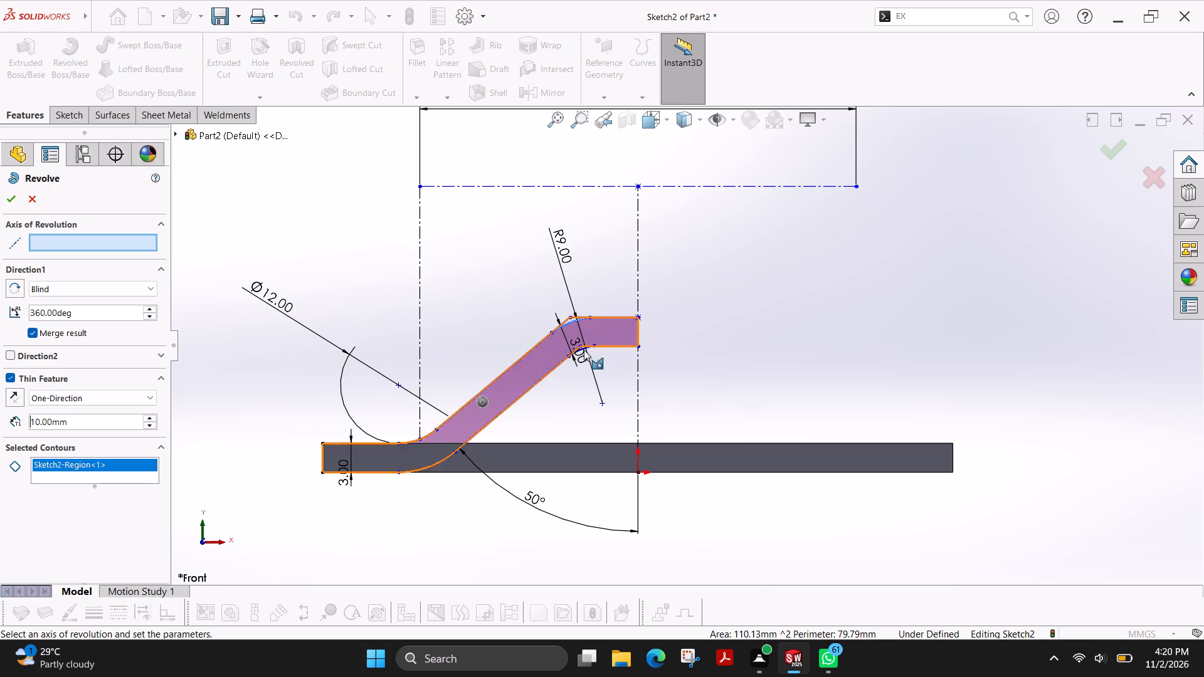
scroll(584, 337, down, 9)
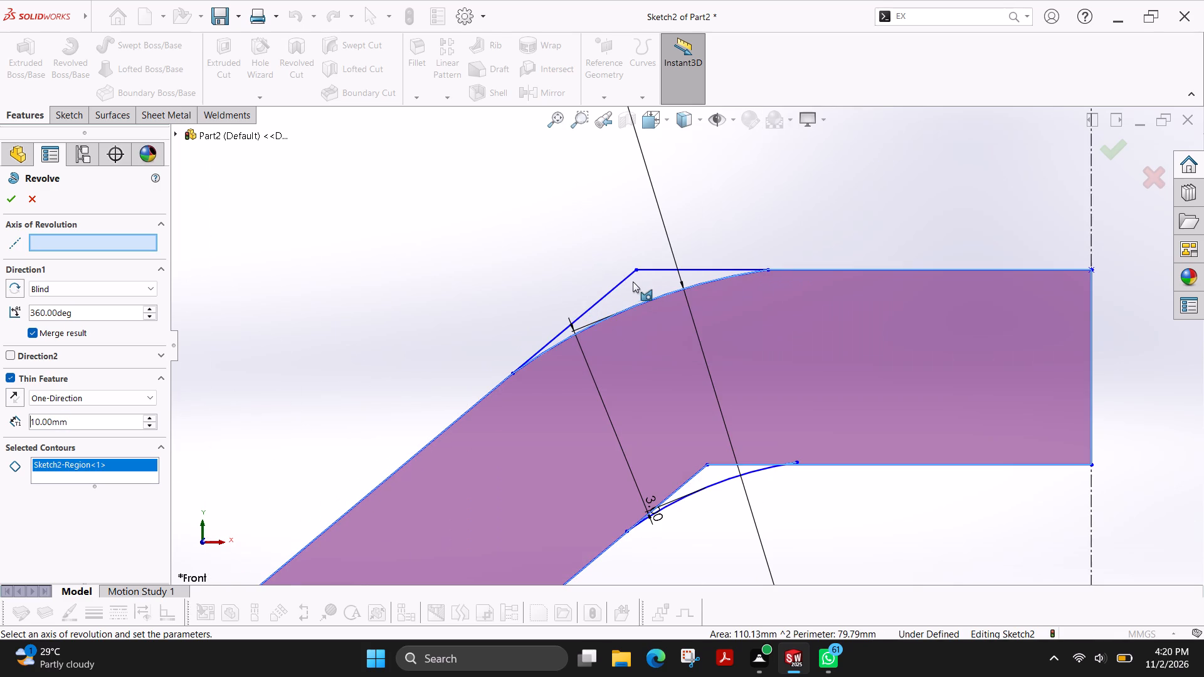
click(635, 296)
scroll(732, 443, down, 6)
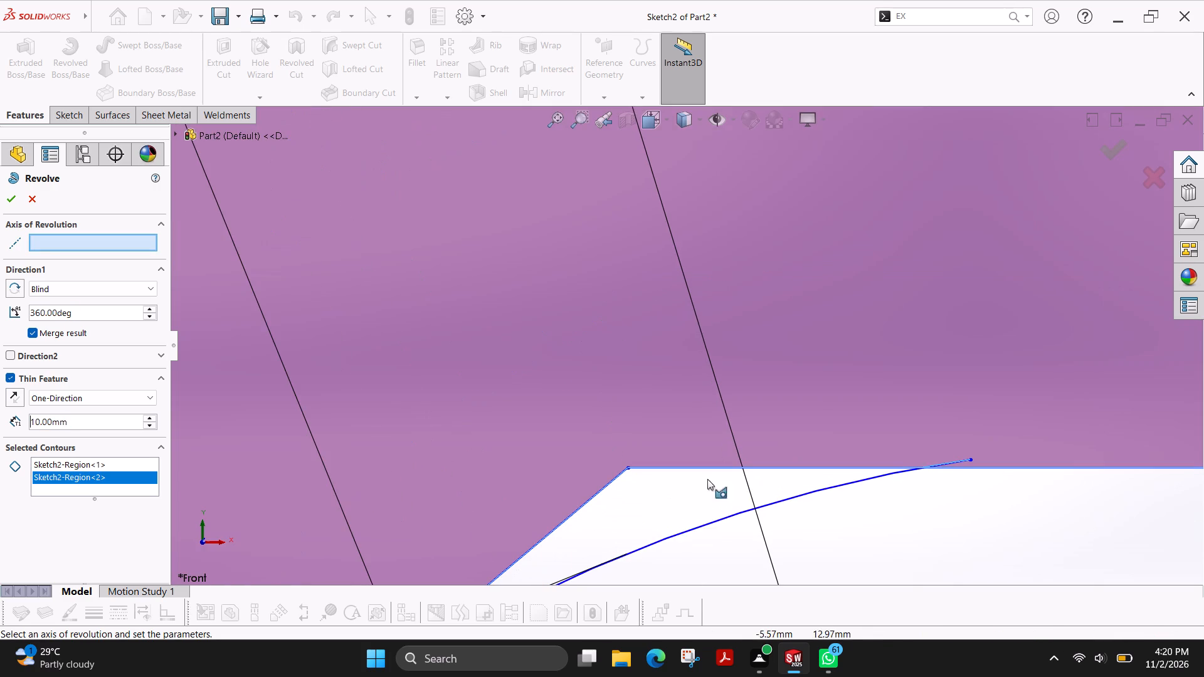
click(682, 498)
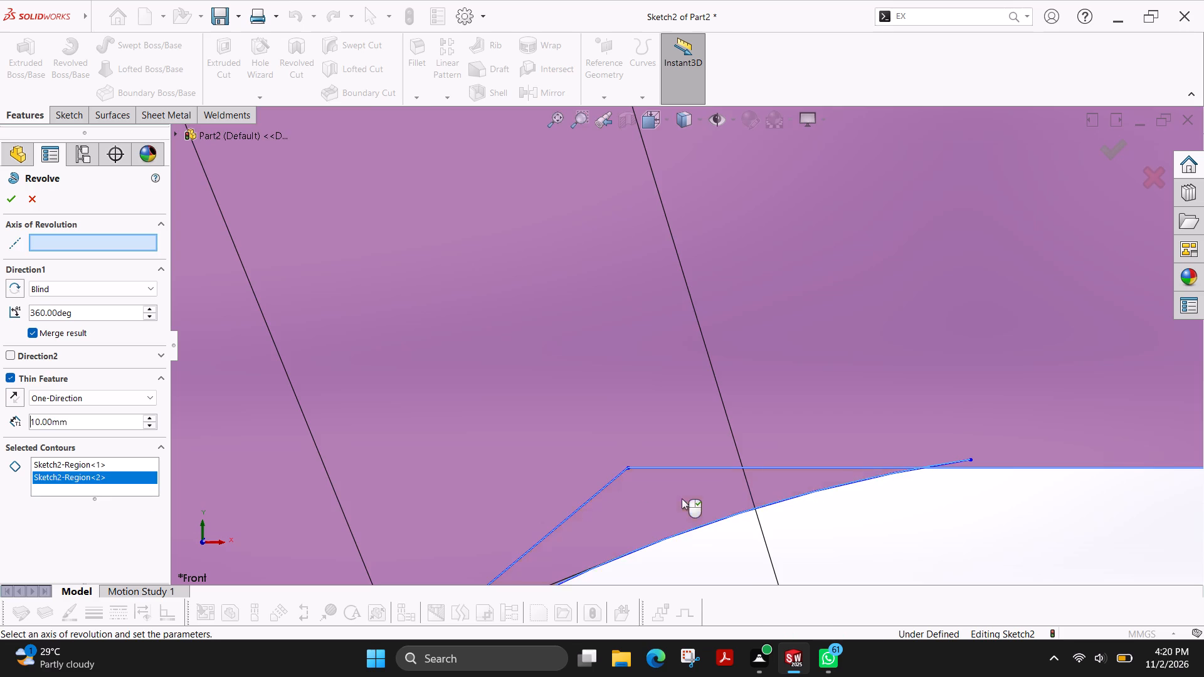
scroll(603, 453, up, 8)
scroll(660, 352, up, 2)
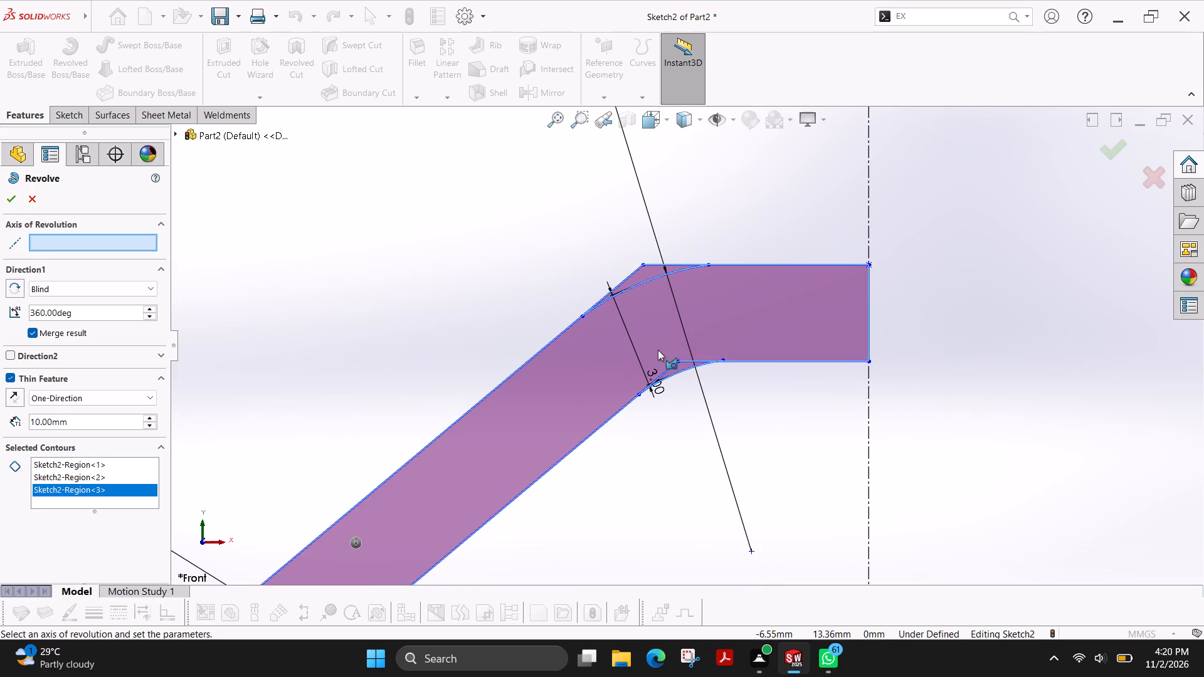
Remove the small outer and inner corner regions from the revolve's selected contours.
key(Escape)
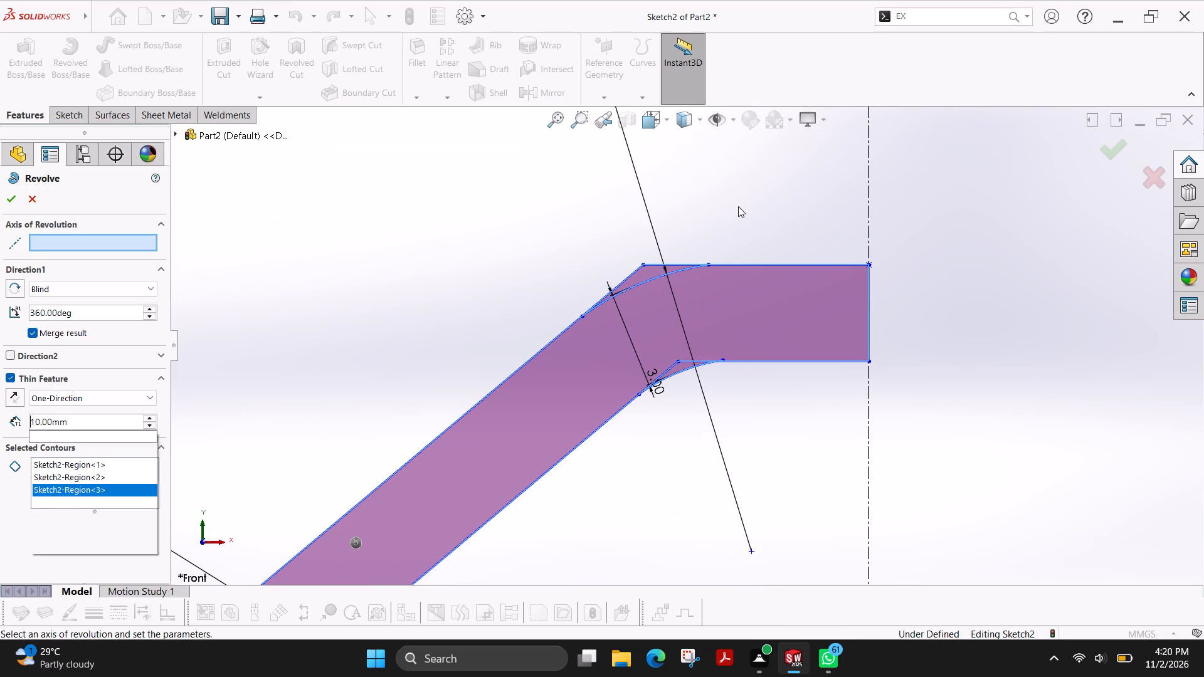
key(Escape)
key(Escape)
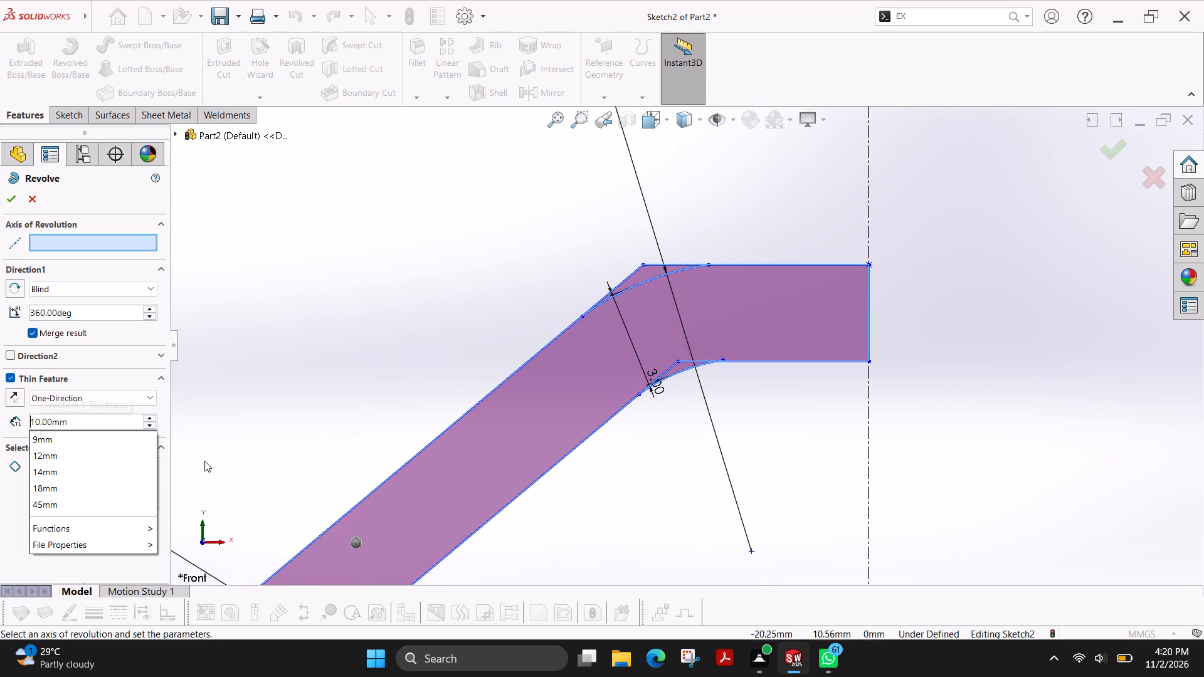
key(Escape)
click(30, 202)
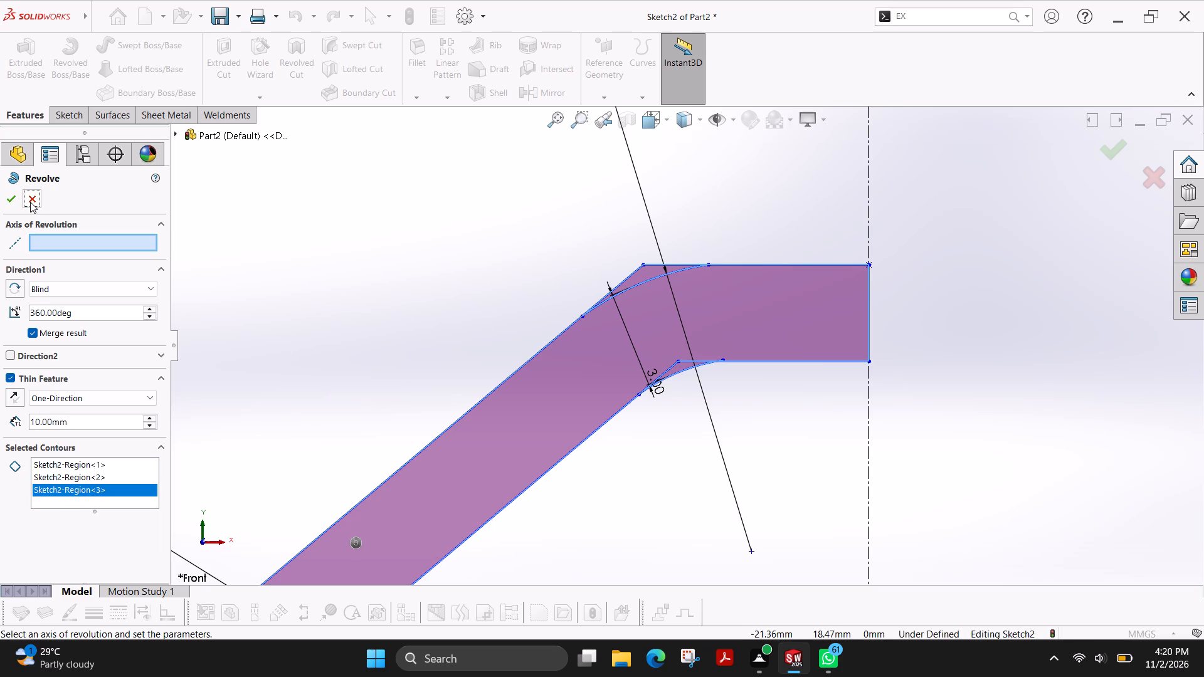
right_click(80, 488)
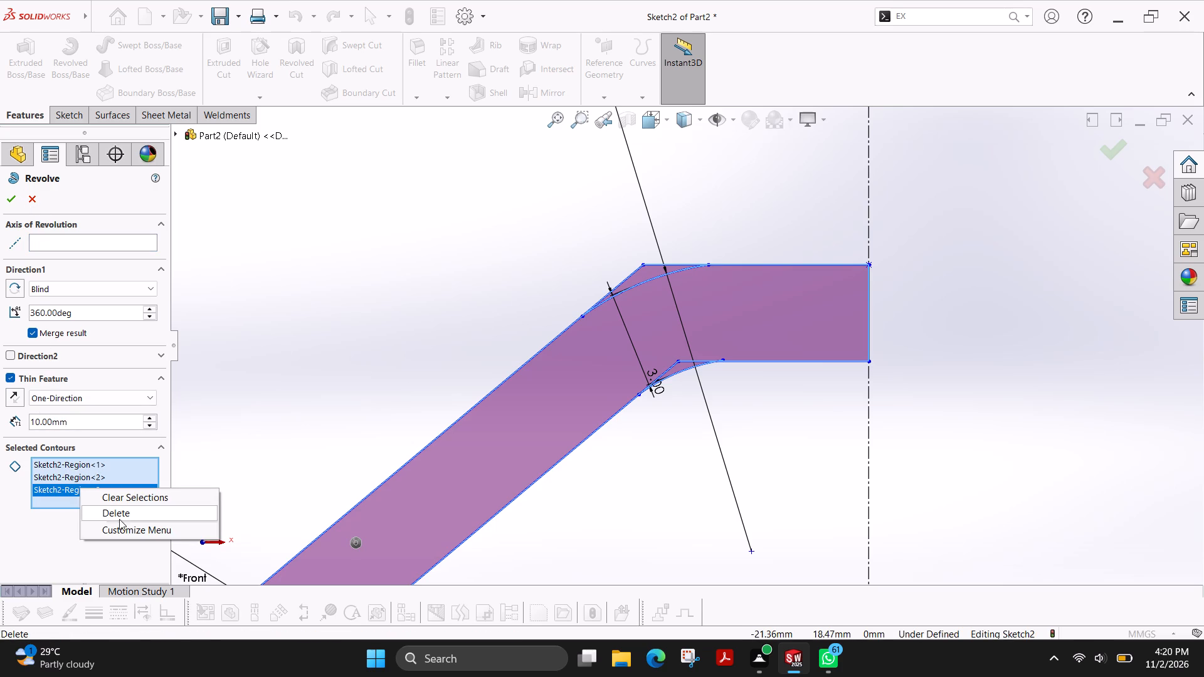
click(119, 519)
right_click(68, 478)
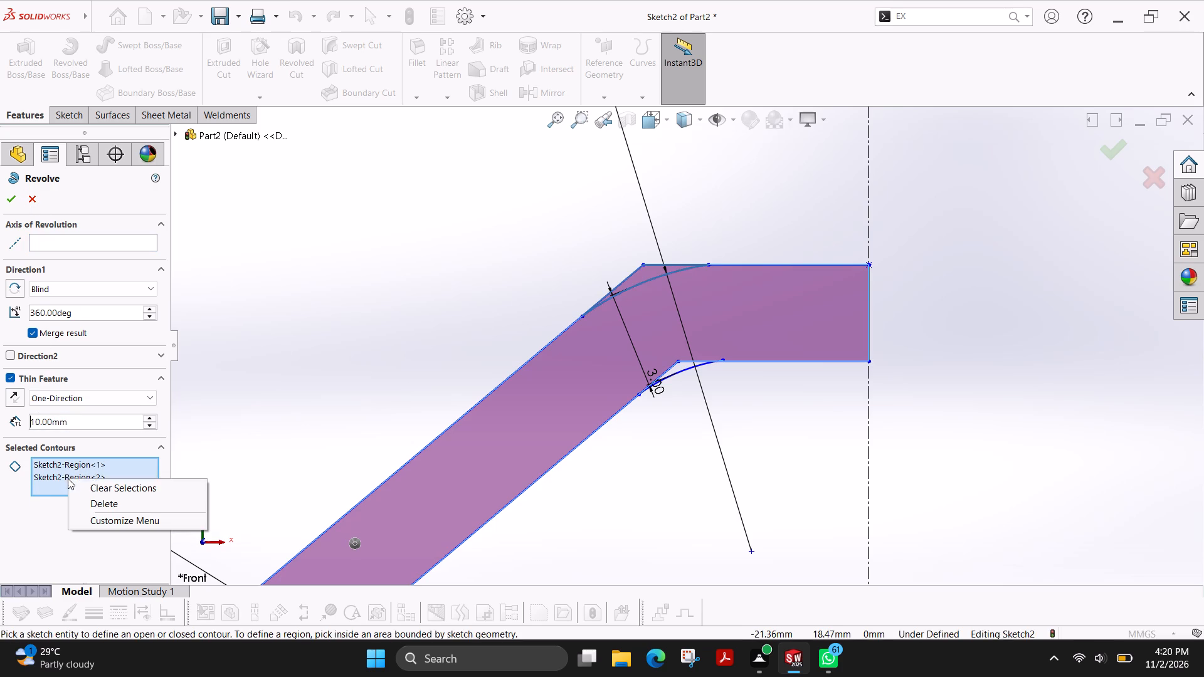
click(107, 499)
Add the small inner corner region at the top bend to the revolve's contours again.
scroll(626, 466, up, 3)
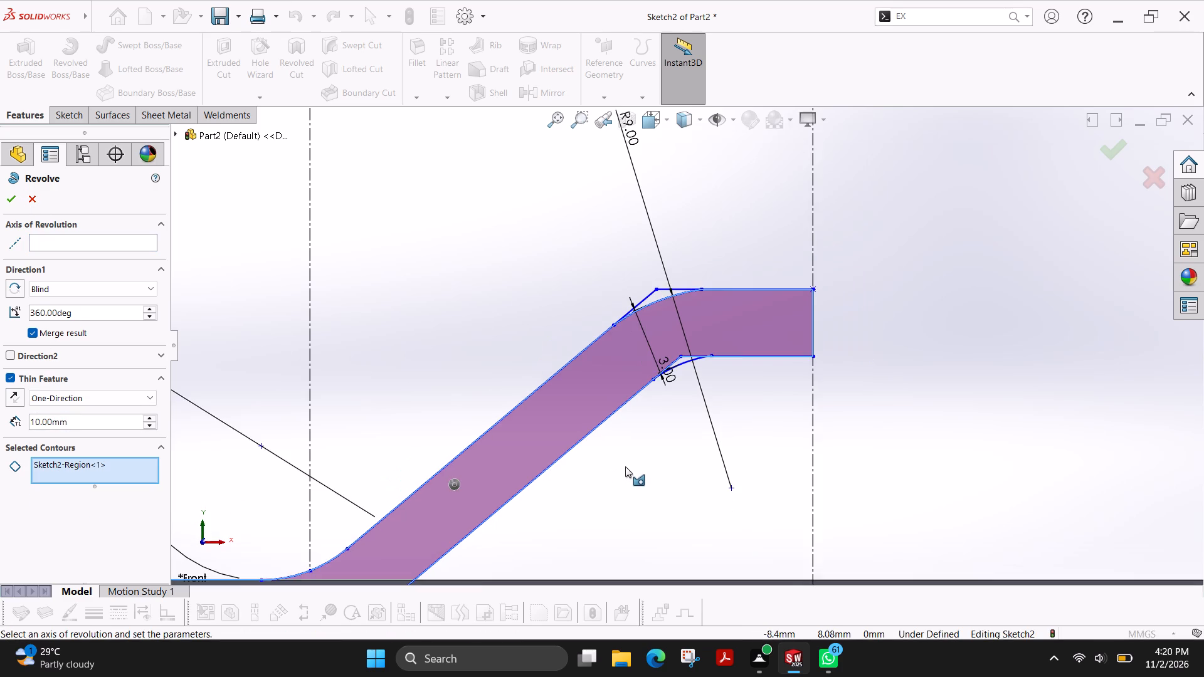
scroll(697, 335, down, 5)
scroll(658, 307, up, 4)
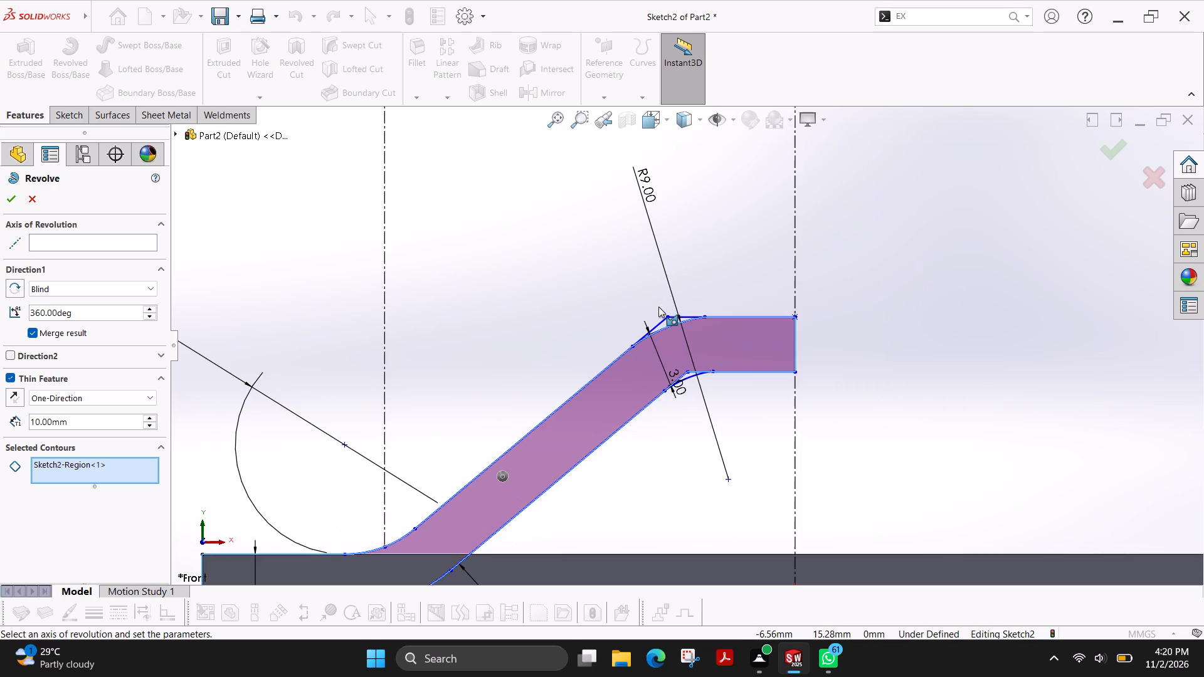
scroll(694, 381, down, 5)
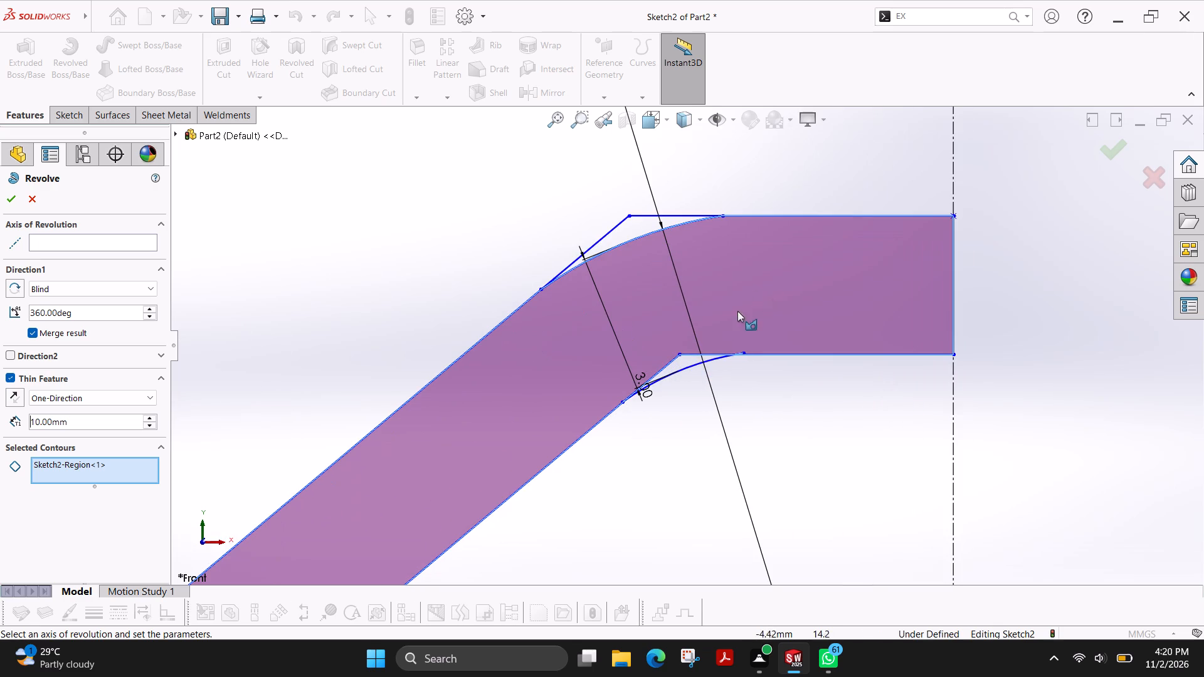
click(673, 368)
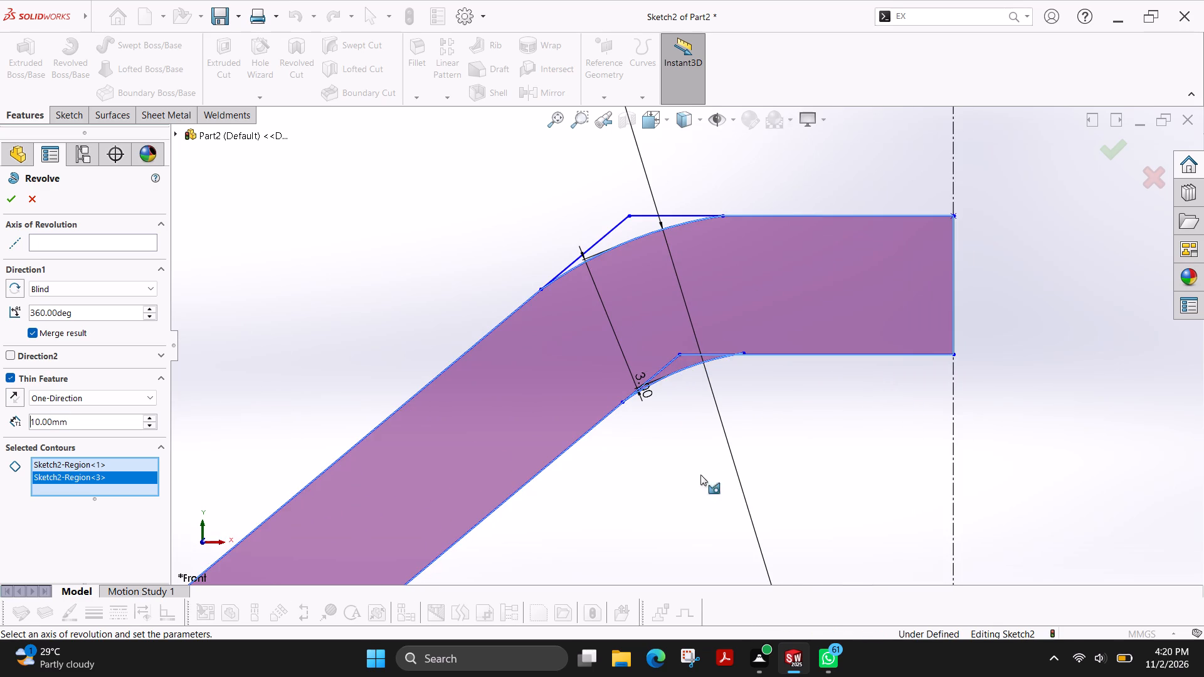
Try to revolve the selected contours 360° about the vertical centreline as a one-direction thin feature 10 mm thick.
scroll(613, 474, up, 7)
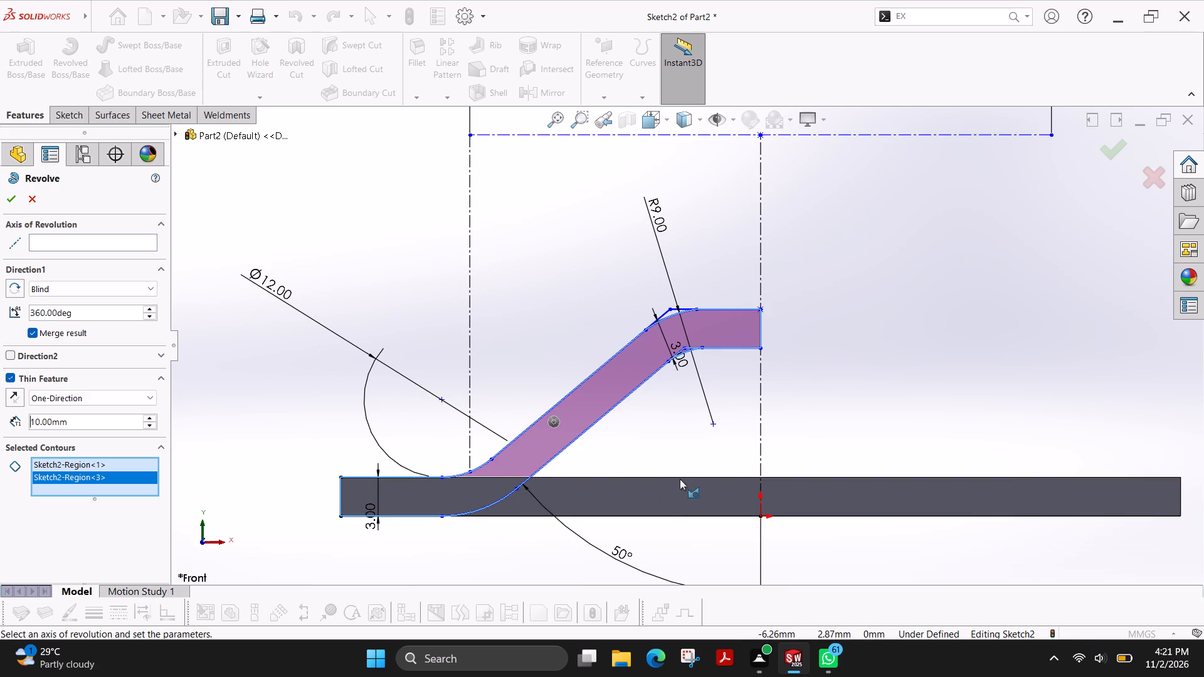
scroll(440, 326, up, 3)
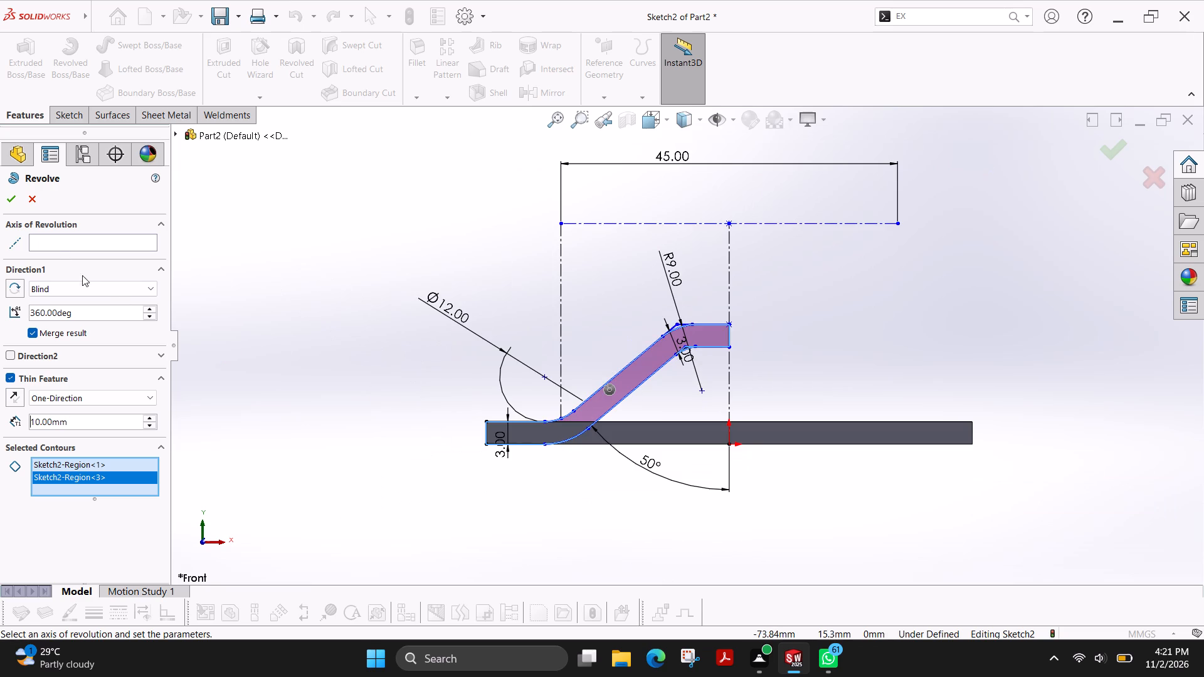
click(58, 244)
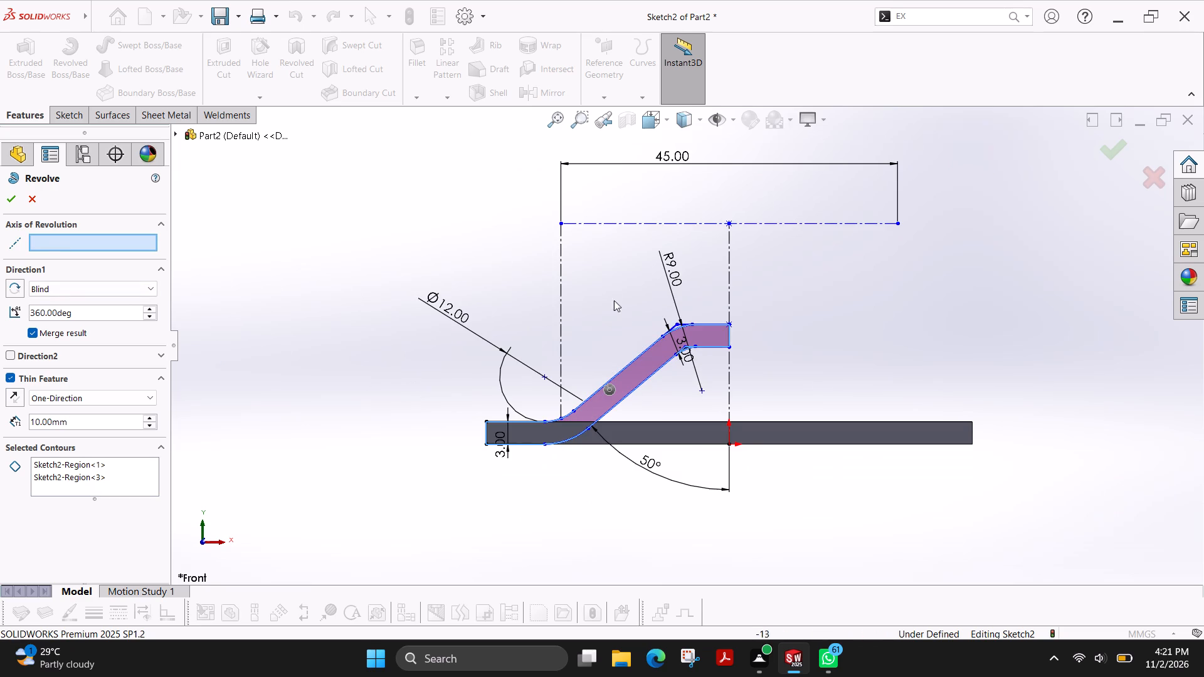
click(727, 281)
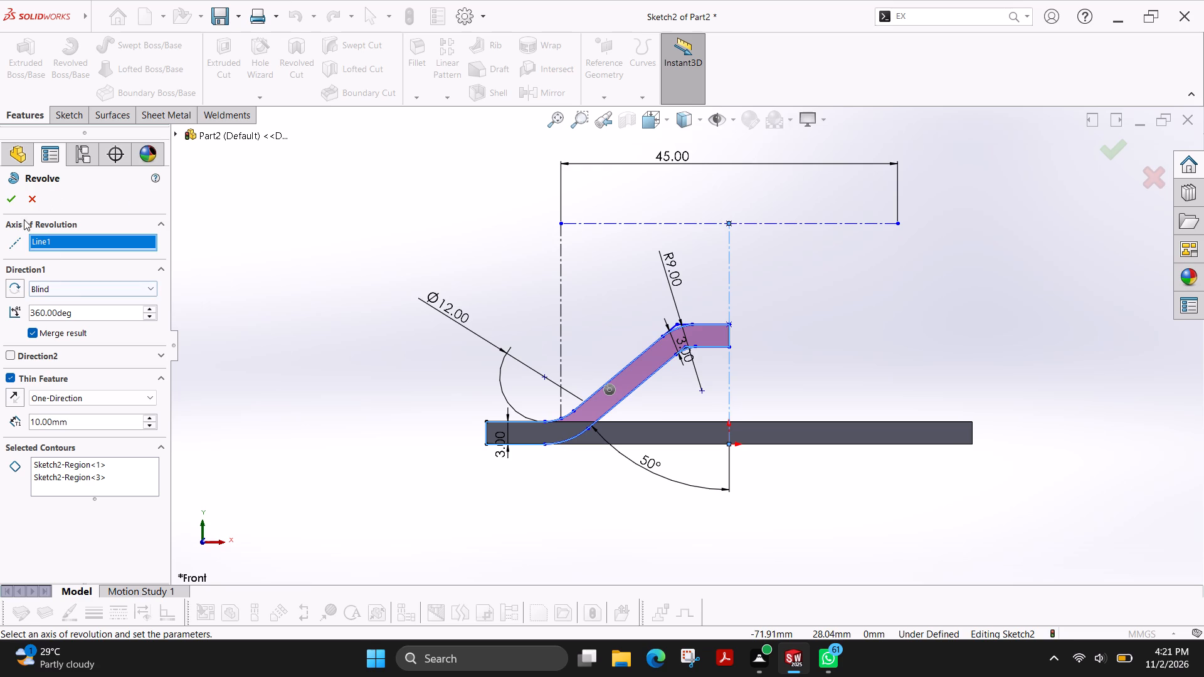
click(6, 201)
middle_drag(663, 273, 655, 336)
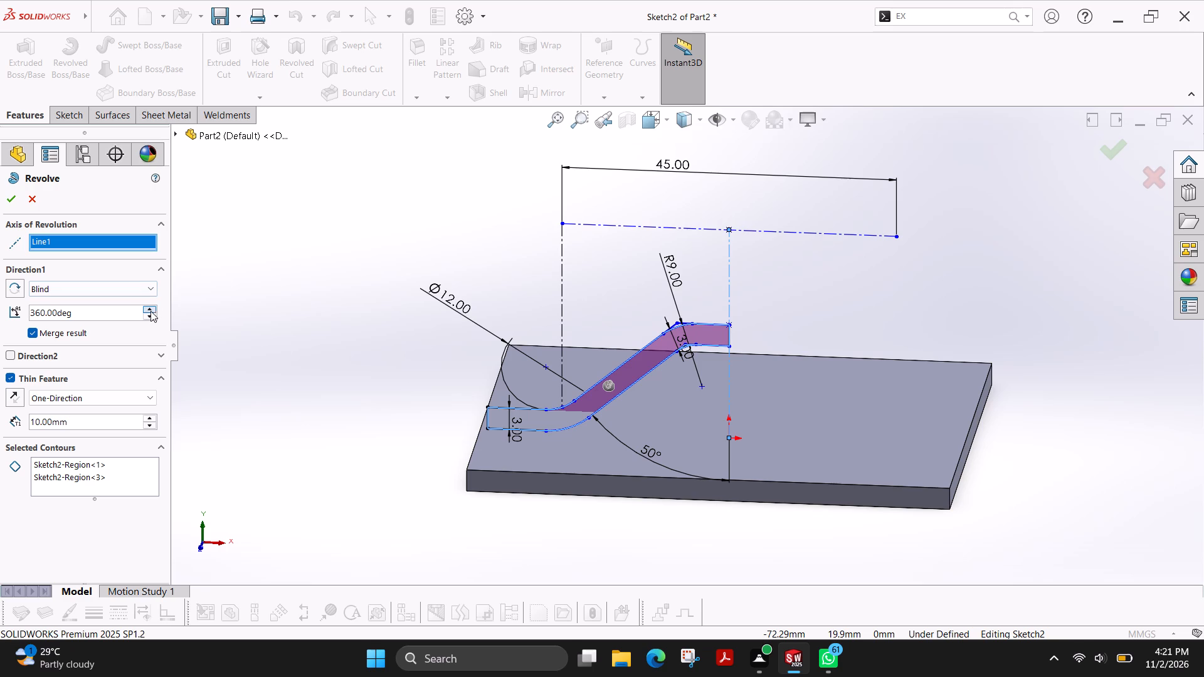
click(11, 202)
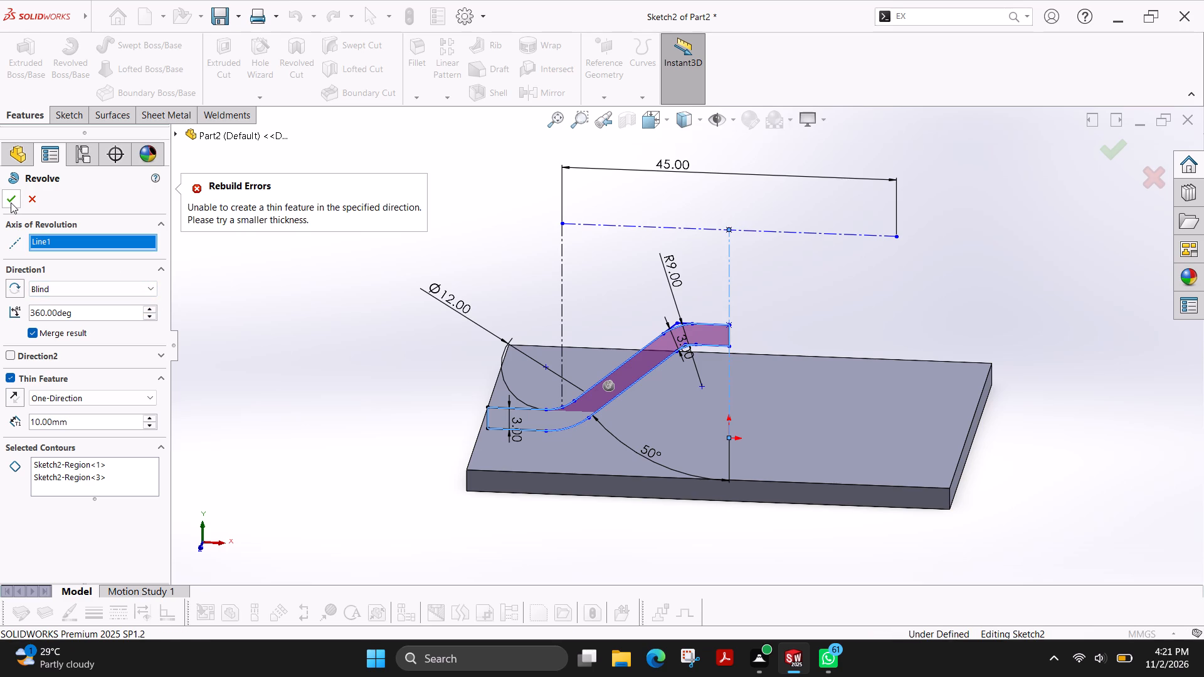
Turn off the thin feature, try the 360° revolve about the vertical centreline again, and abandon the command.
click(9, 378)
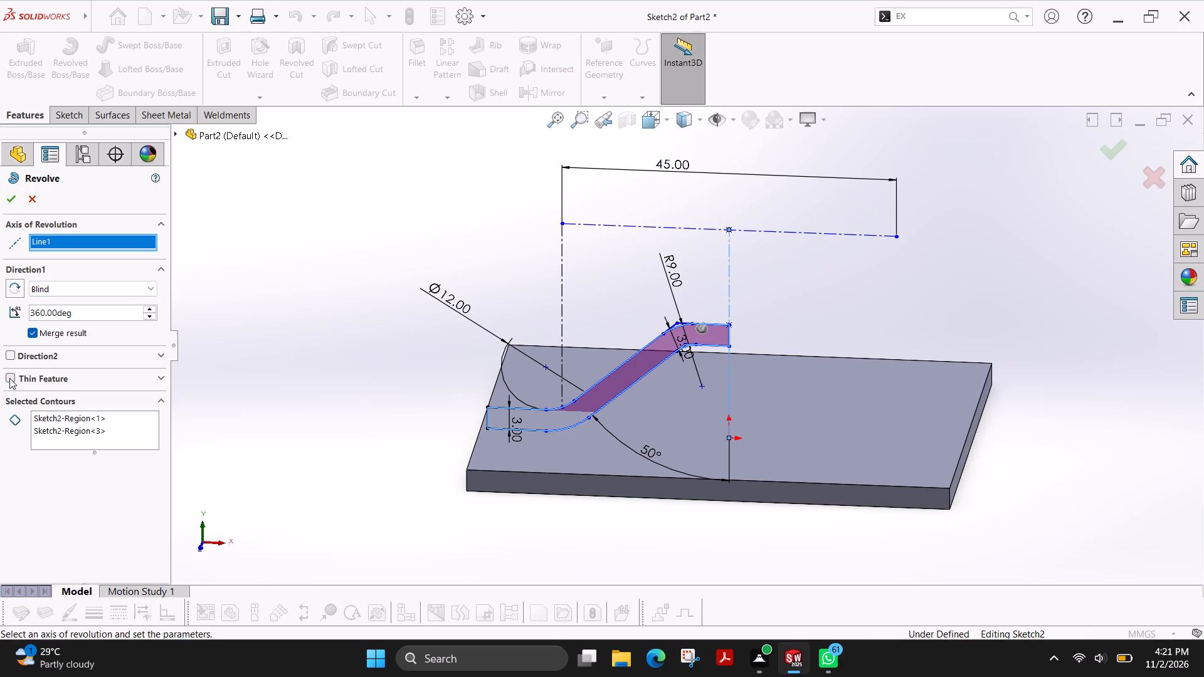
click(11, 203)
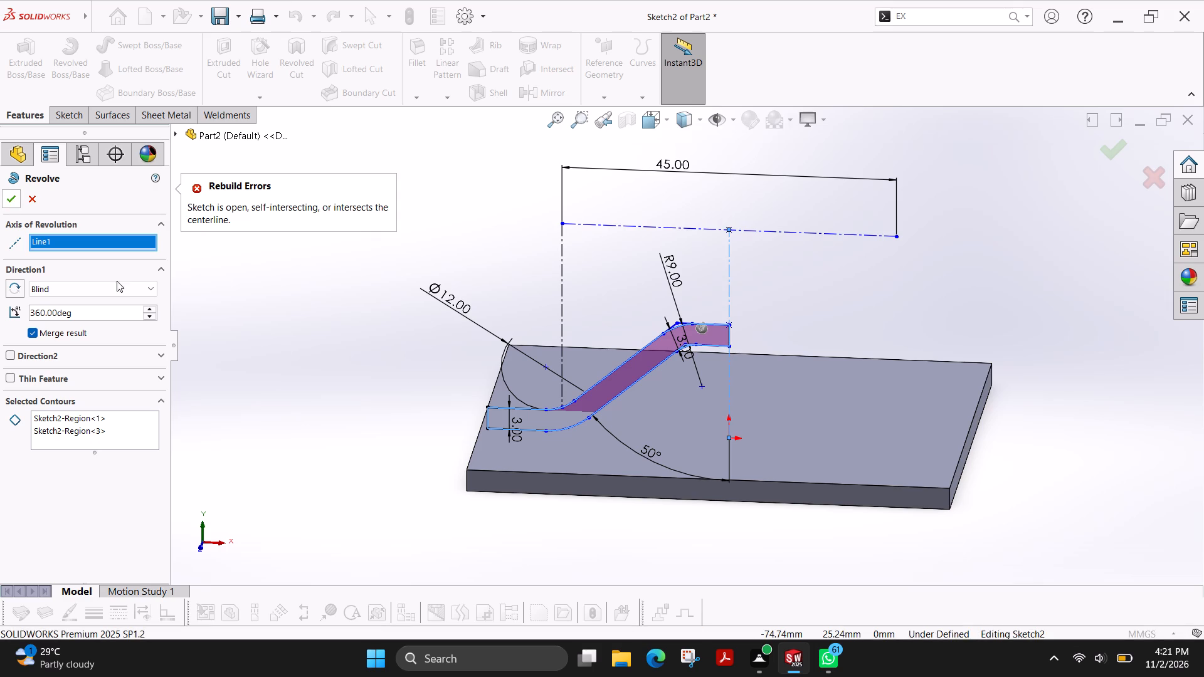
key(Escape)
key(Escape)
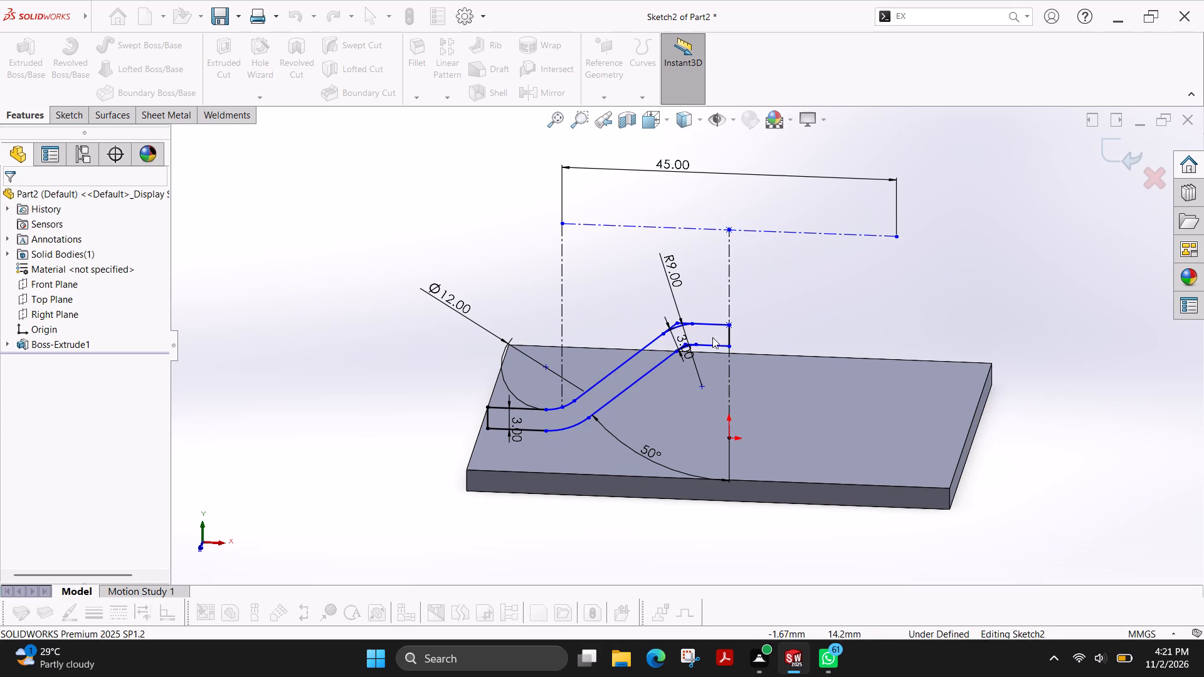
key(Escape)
Reopen the profile sketch for editing and trim away the sharp corner outside the outer R9 arc at the top bend.
scroll(689, 334, down, 5)
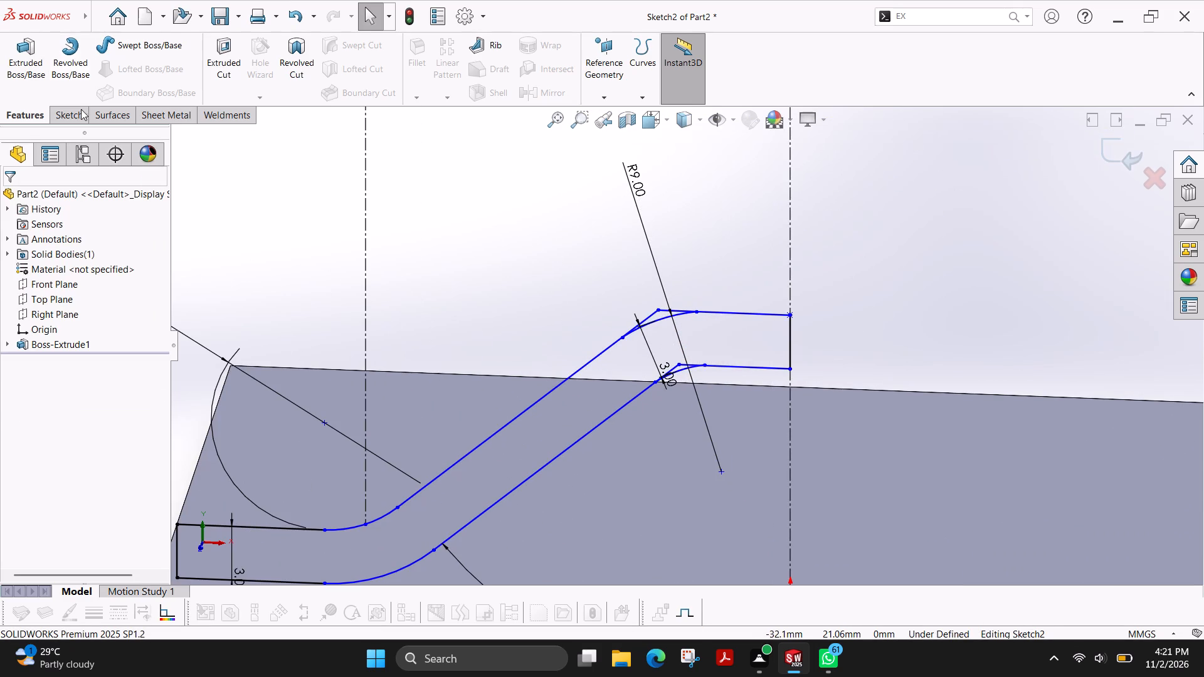
click(68, 117)
click(20, 70)
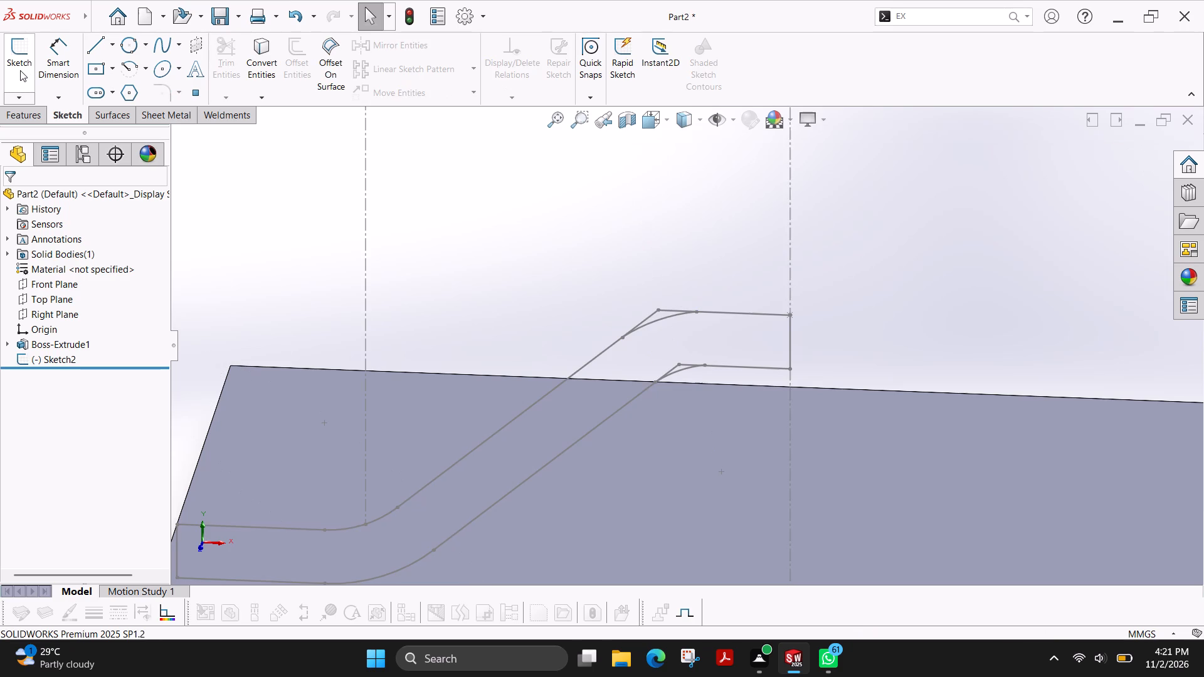
click(20, 70)
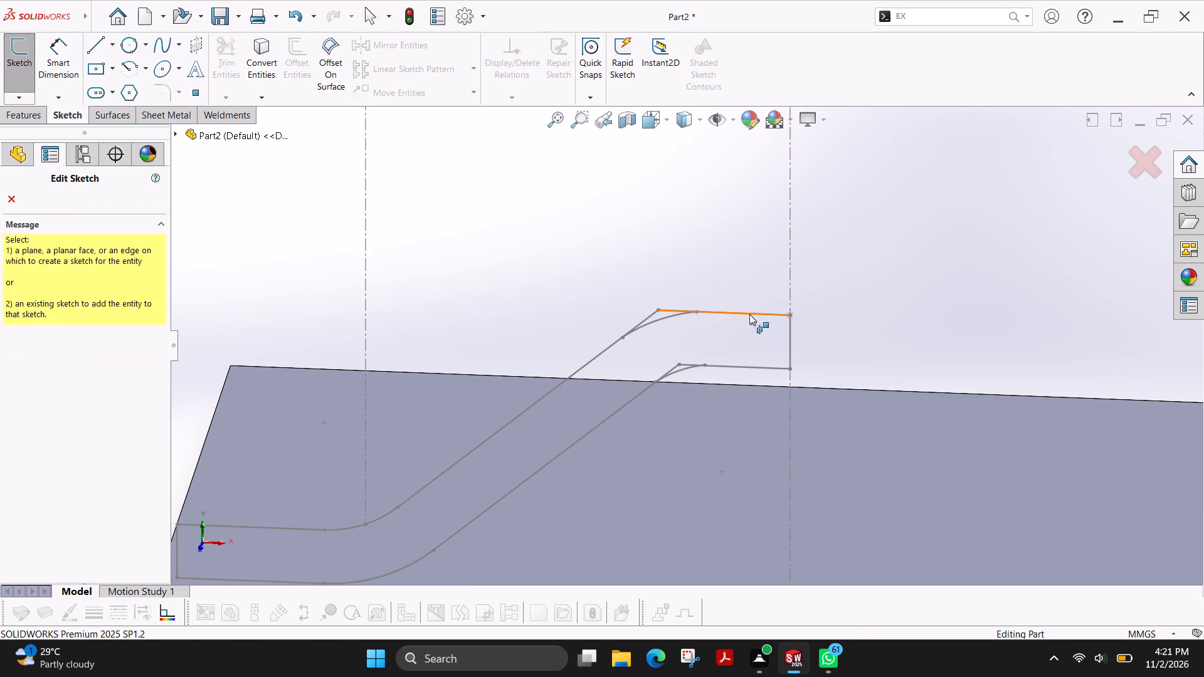
click(749, 314)
scroll(643, 328, down, 9)
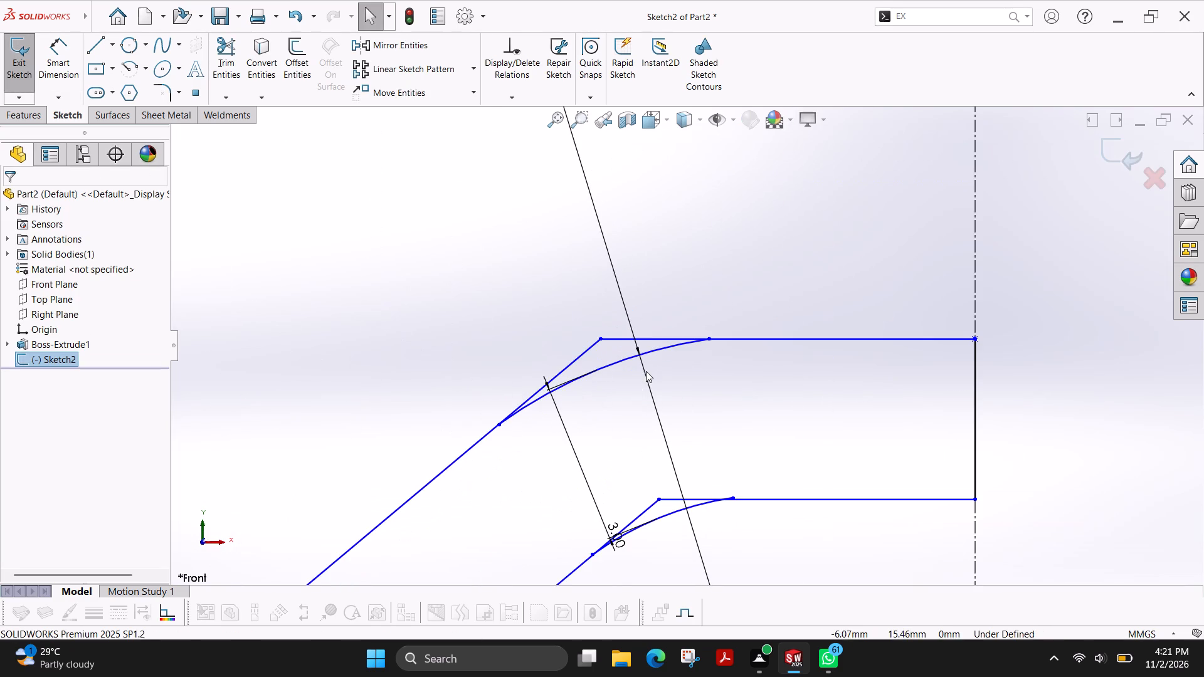
click(234, 63)
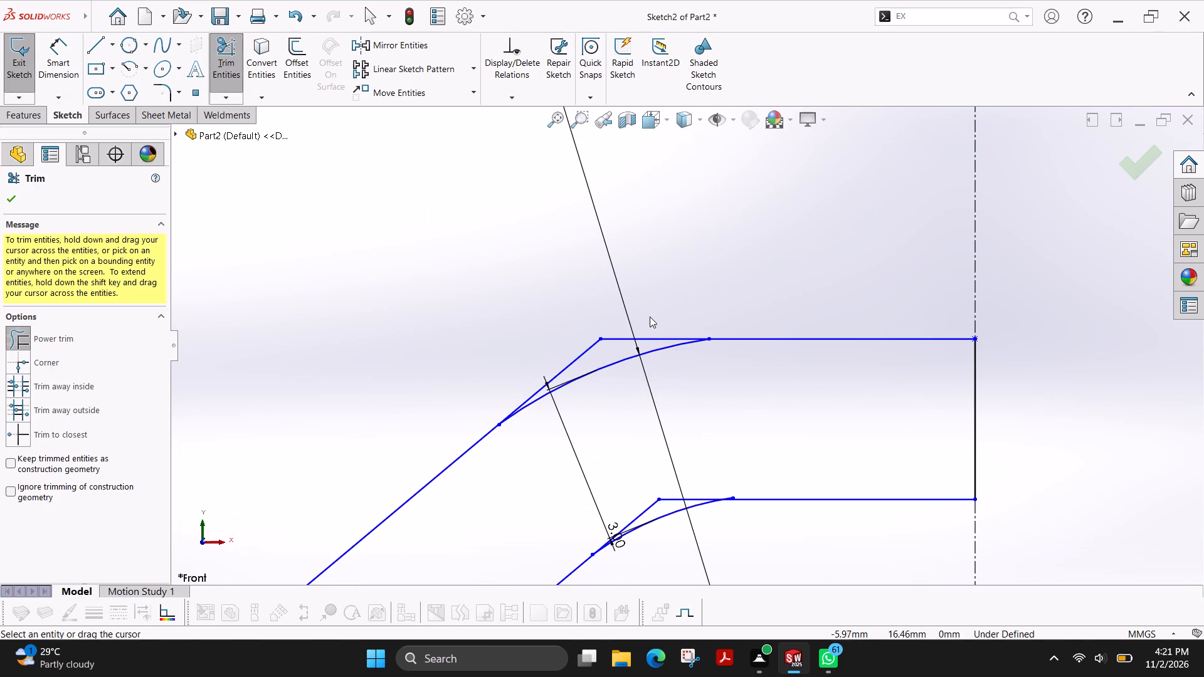
drag(646, 318, 556, 364)
Trim away the sharp corner above the inner top-bend arc and the arc's short end overhanging the inner horizontal line.
scroll(702, 494, down, 3)
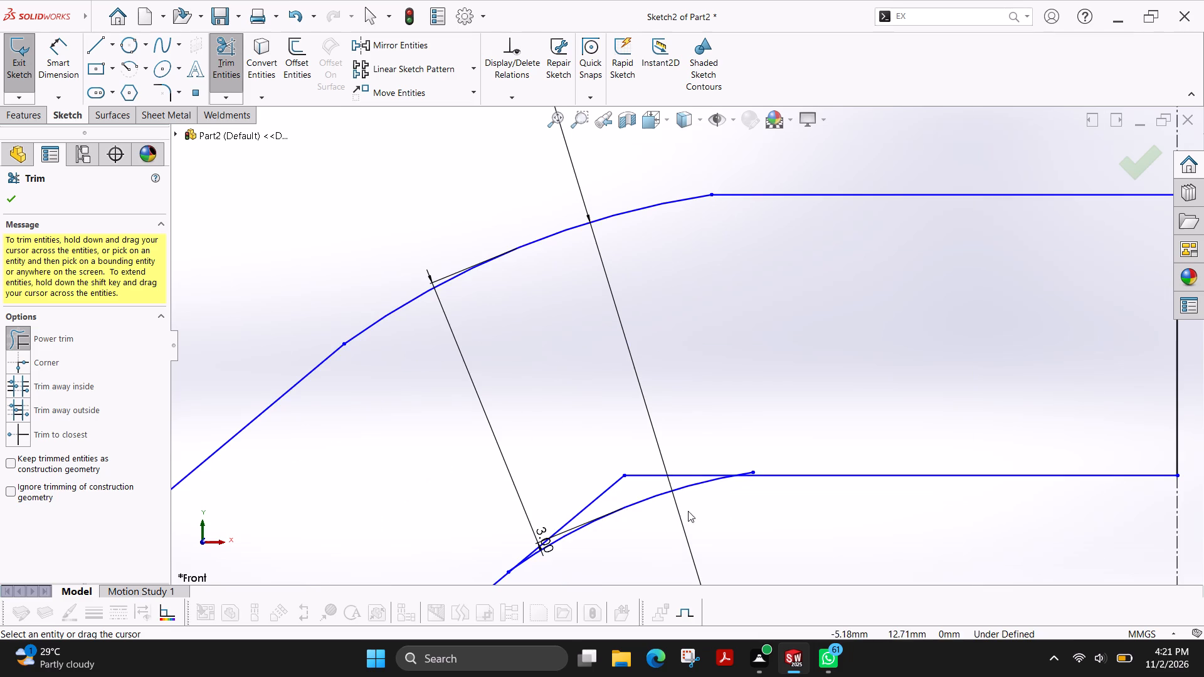
drag(667, 443, 571, 498)
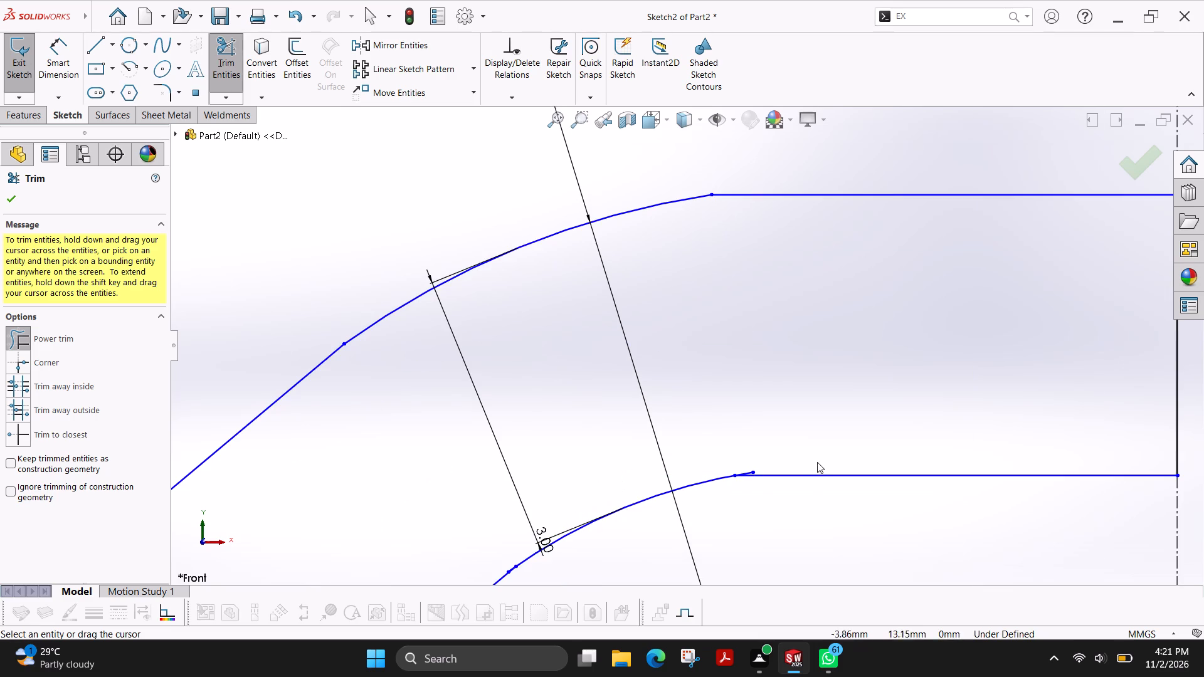
scroll(798, 471, down, 4)
scroll(732, 451, down, 5)
scroll(598, 369, down, 3)
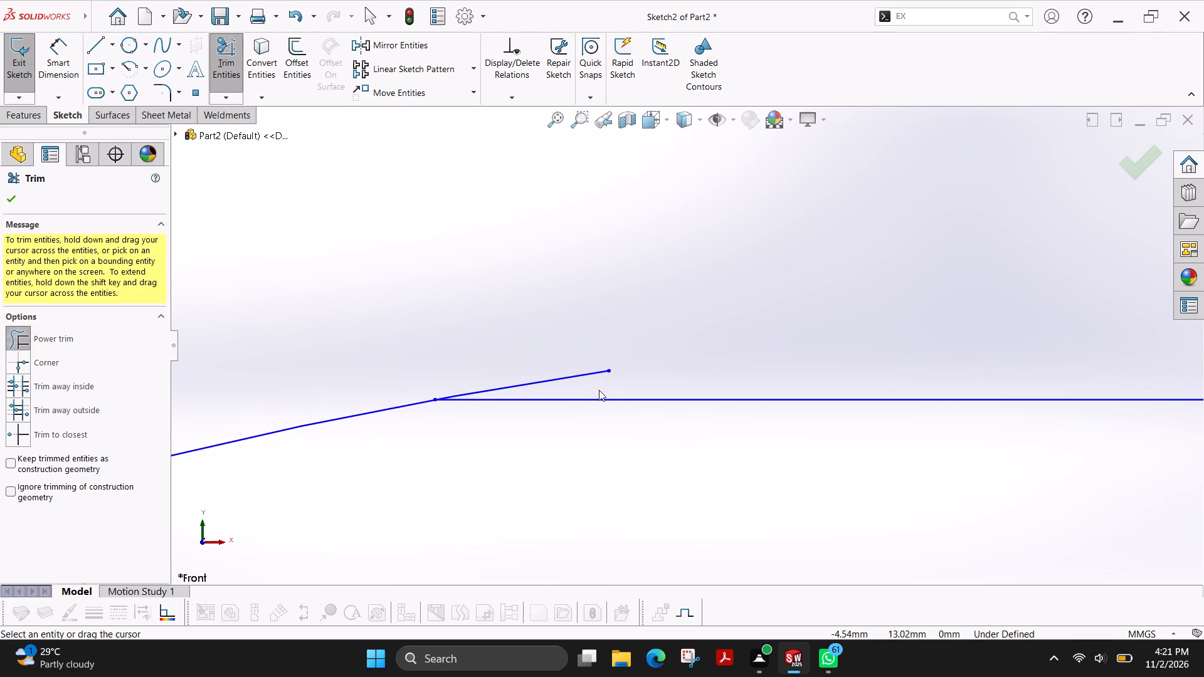
drag(596, 389, 531, 359)
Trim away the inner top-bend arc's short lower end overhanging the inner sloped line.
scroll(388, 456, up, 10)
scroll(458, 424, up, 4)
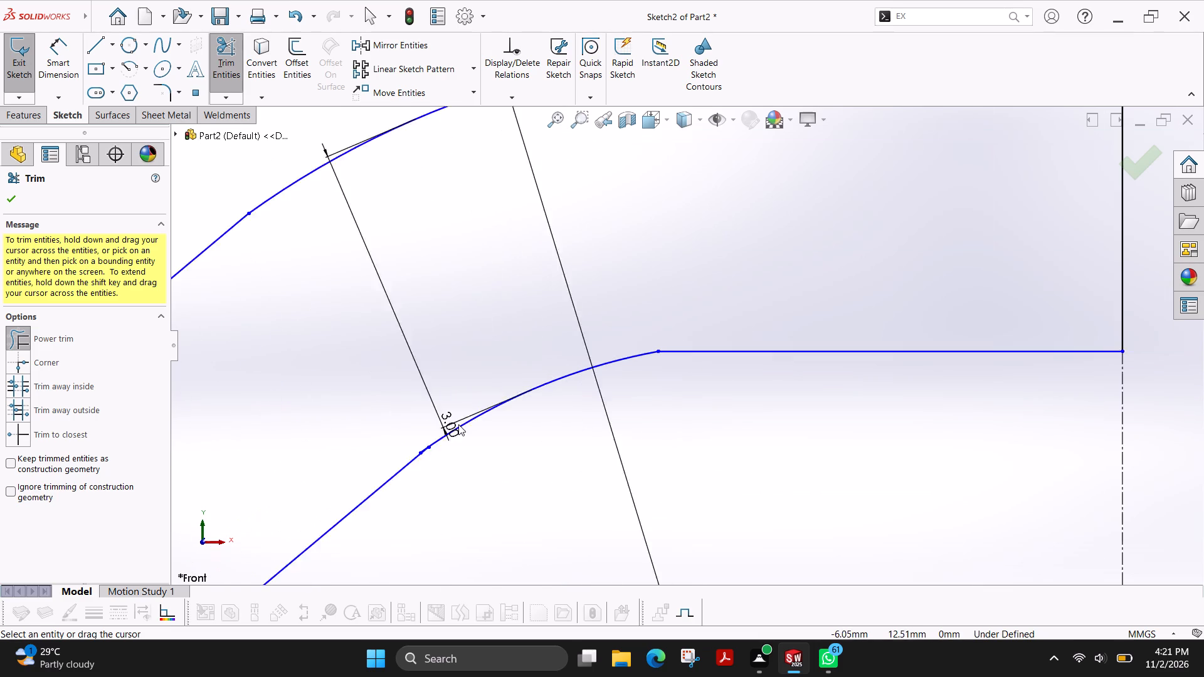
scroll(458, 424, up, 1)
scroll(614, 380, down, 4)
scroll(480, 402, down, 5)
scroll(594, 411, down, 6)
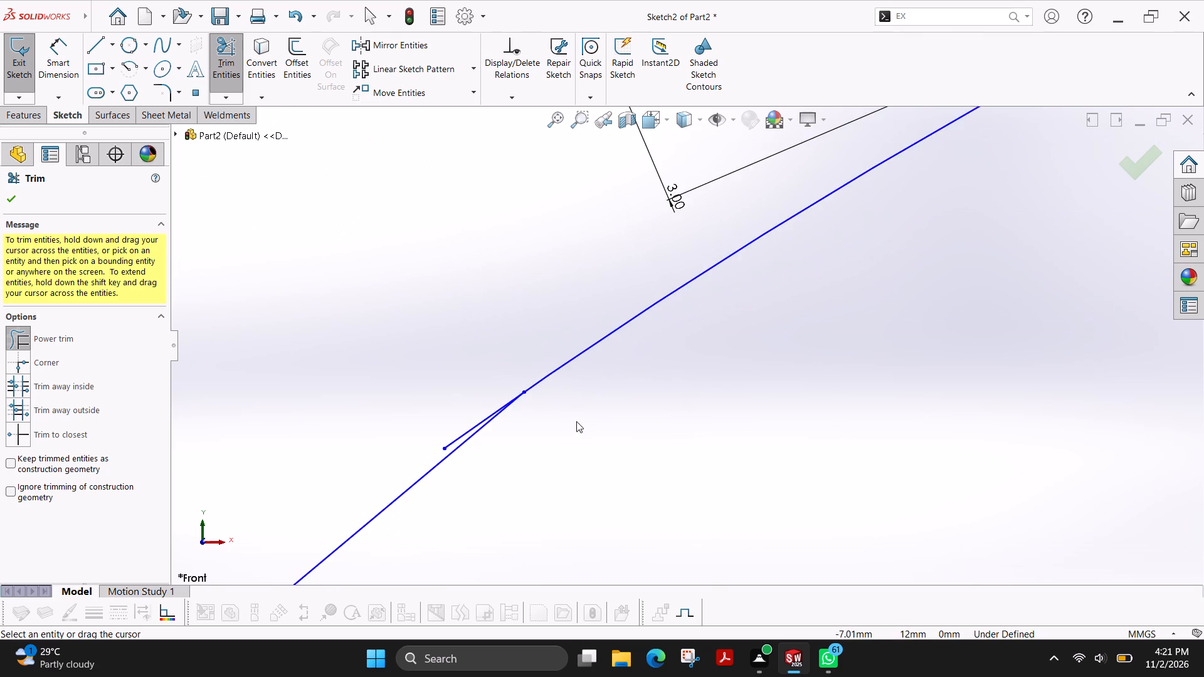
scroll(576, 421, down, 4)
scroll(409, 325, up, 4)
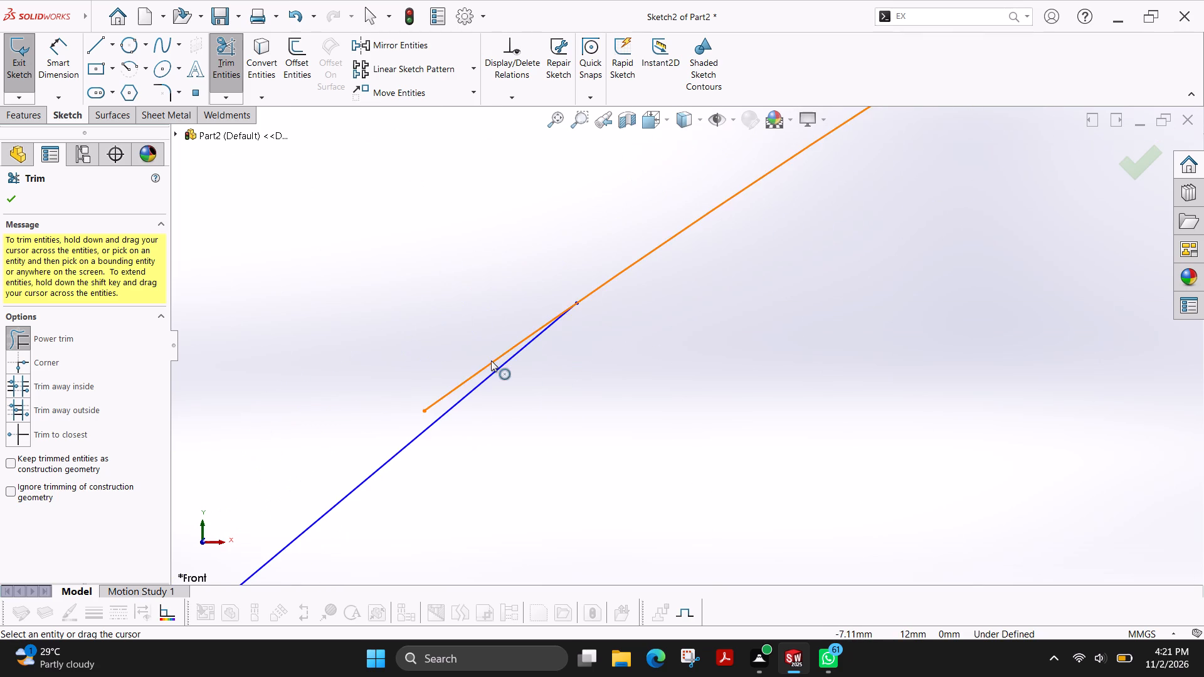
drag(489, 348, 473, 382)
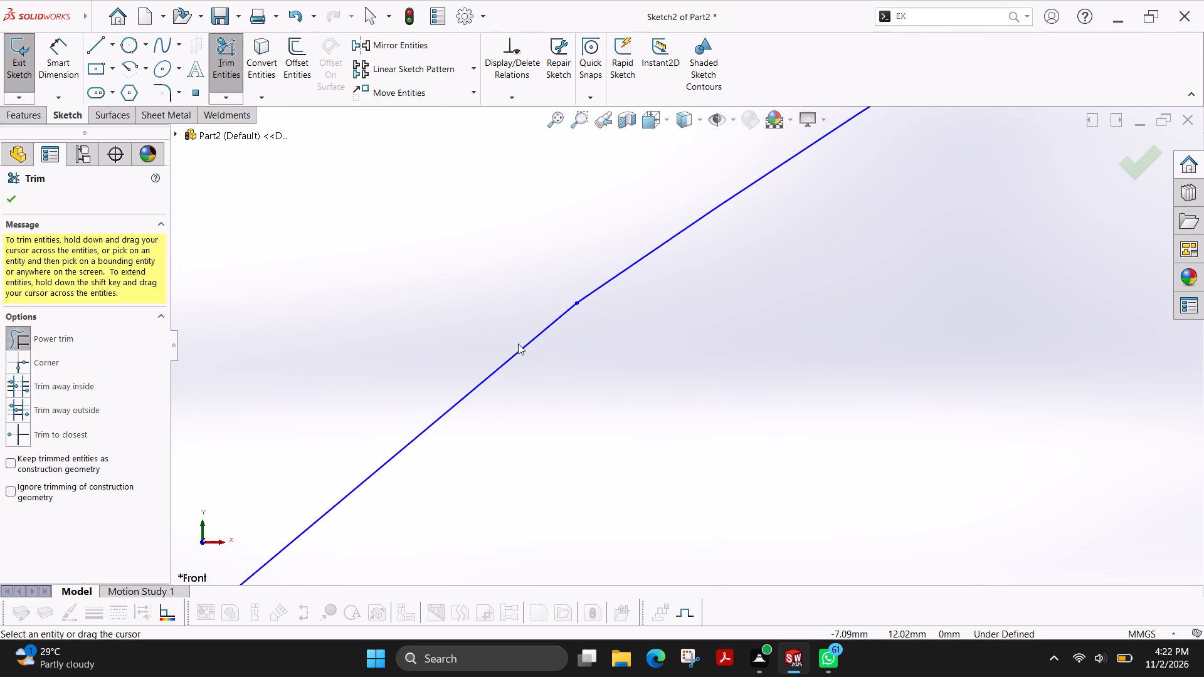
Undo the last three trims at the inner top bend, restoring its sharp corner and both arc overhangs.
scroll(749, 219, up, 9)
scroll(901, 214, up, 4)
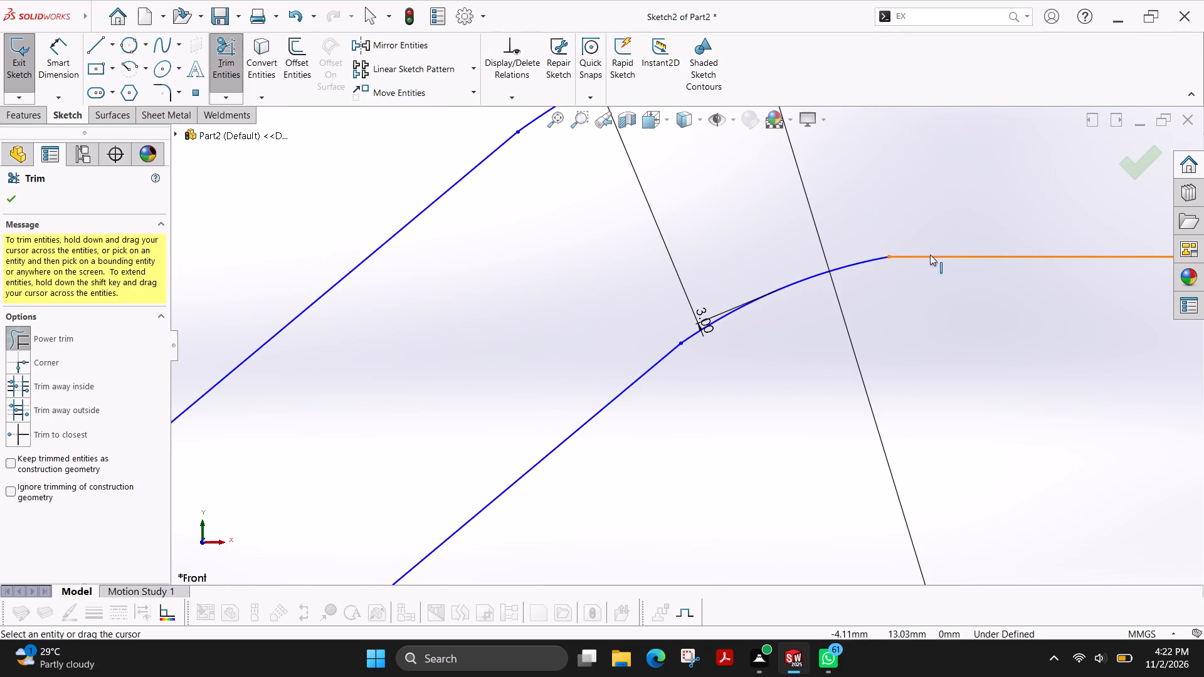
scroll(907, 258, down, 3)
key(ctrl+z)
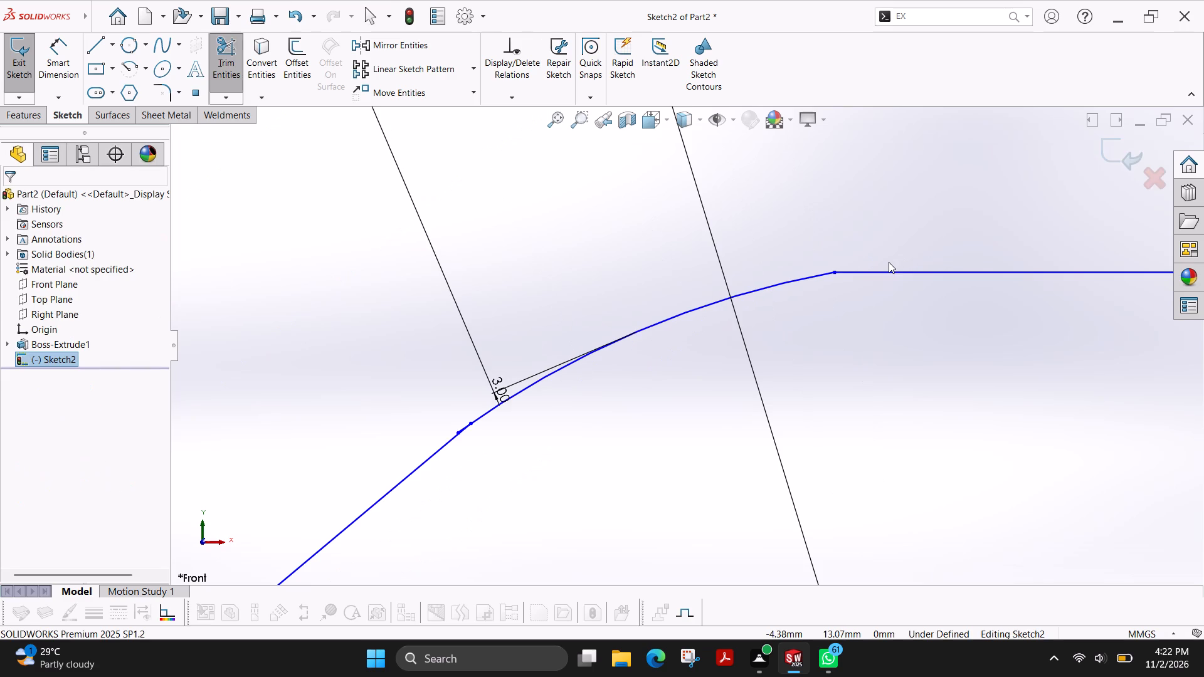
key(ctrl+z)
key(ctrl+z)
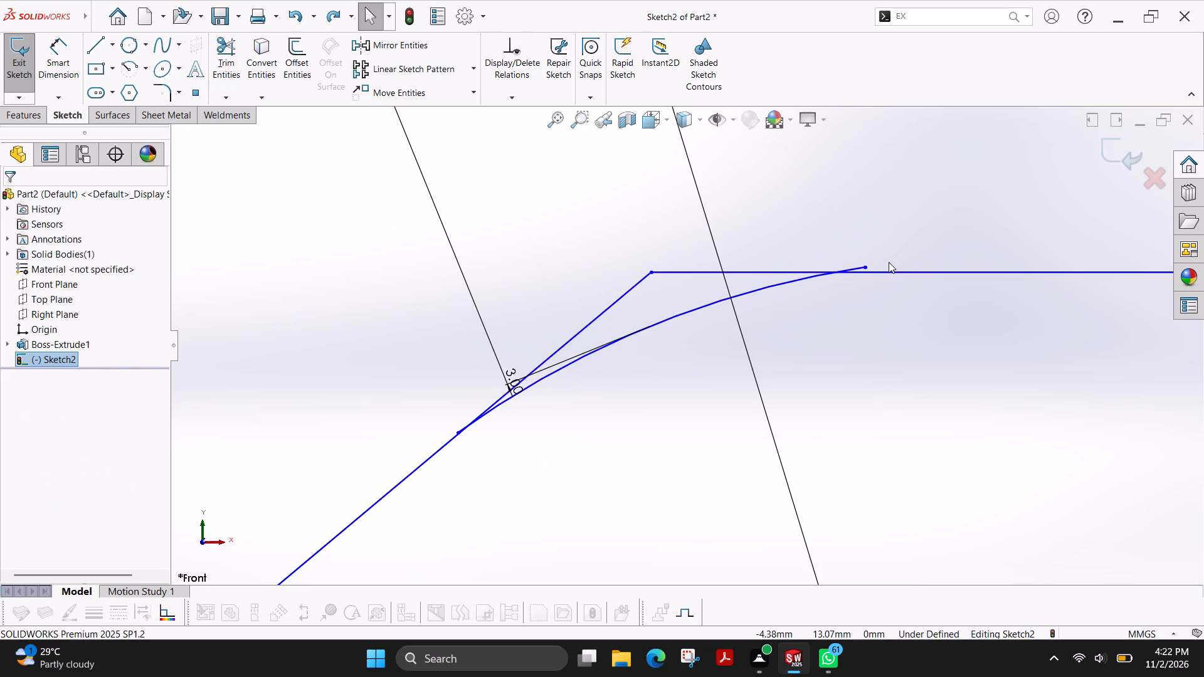
Trim away the inner top-bend arc's end overhanging the inner horizontal line and the sharp corner above the arc.
scroll(857, 279, down, 1)
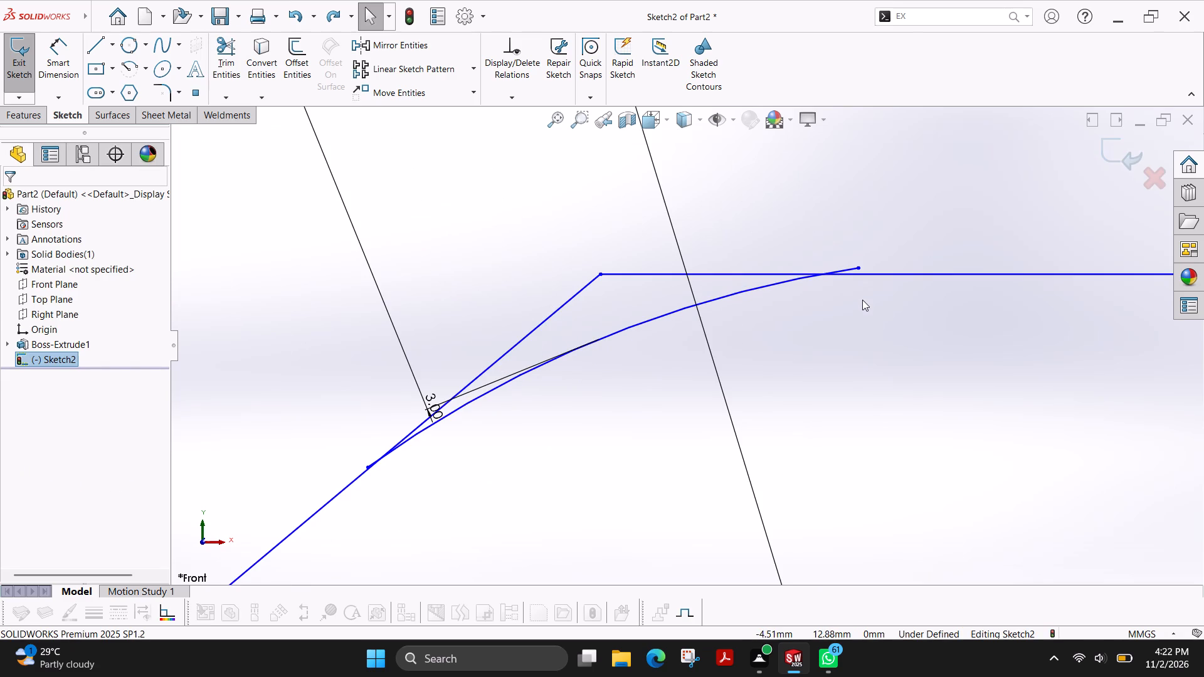
scroll(862, 302, down, 1)
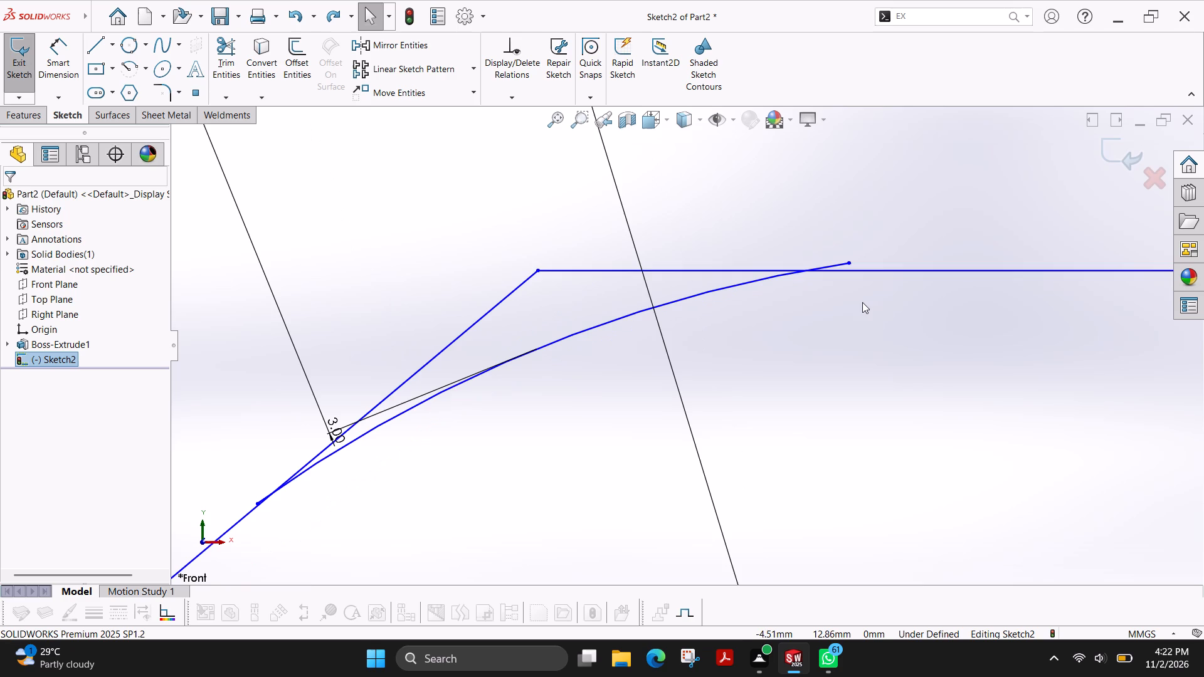
click(230, 66)
scroll(891, 249, down, 4)
drag(753, 312, 695, 298)
drag(573, 293, 489, 322)
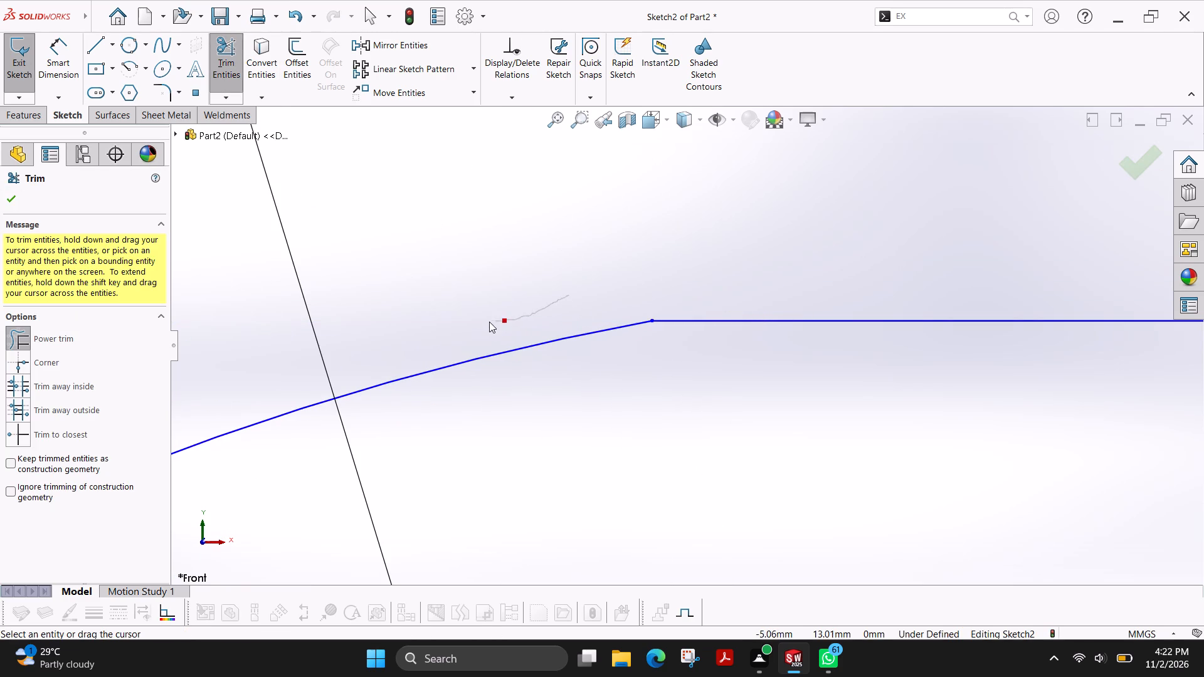
drag(489, 322, 486, 322)
scroll(494, 315, up, 4)
drag(436, 350, 288, 361)
scroll(290, 361, up, 3)
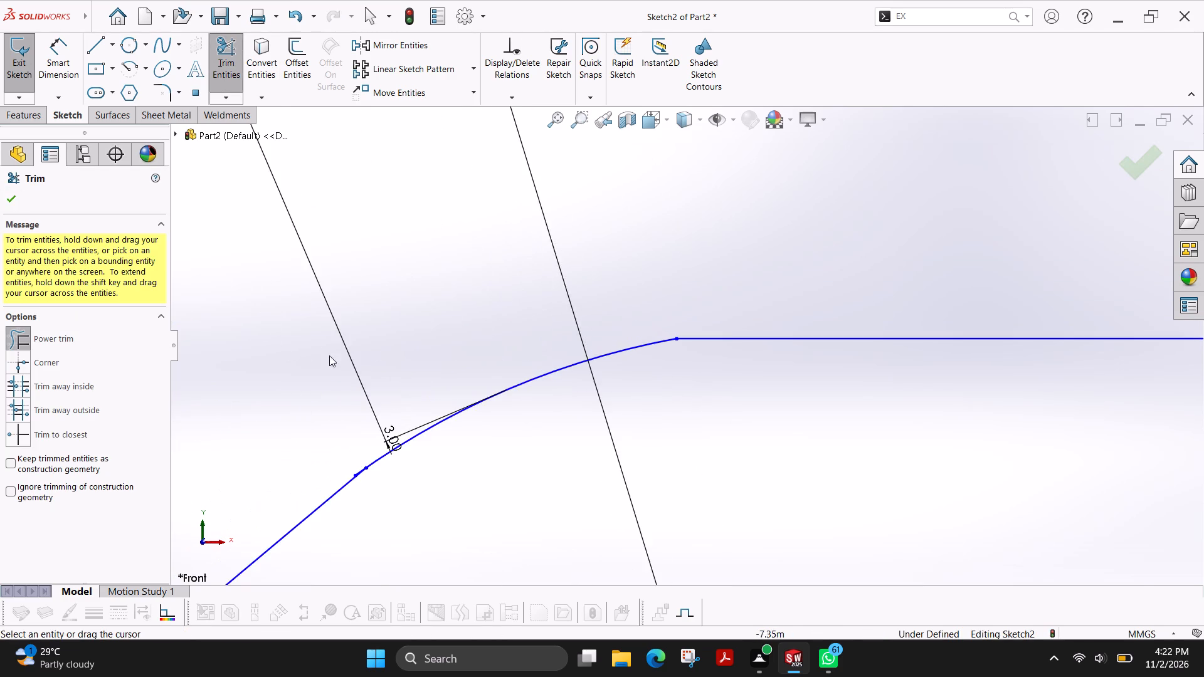
Trim away the inner top-bend arc's short lower end overhanging the inner sloped line.
scroll(362, 388, down, 5)
scroll(531, 497, up, 5)
scroll(560, 478, down, 6)
scroll(700, 322, down, 5)
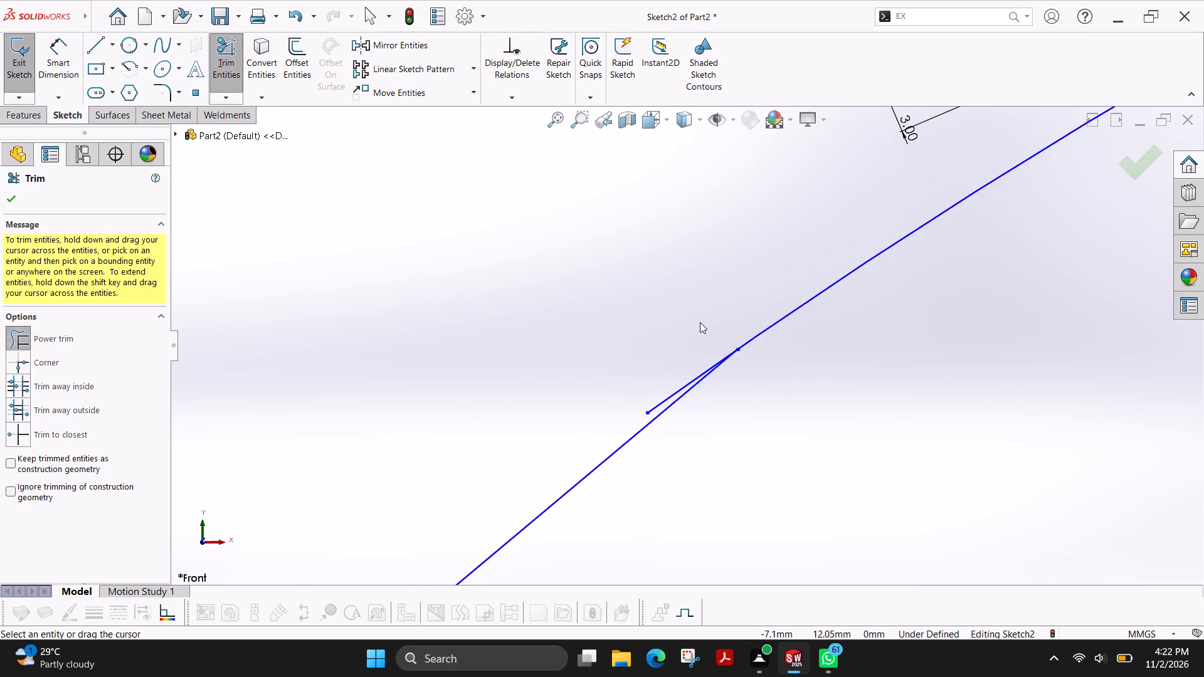
scroll(719, 339, down, 3)
scroll(707, 390, down, 2)
drag(610, 448, 598, 486)
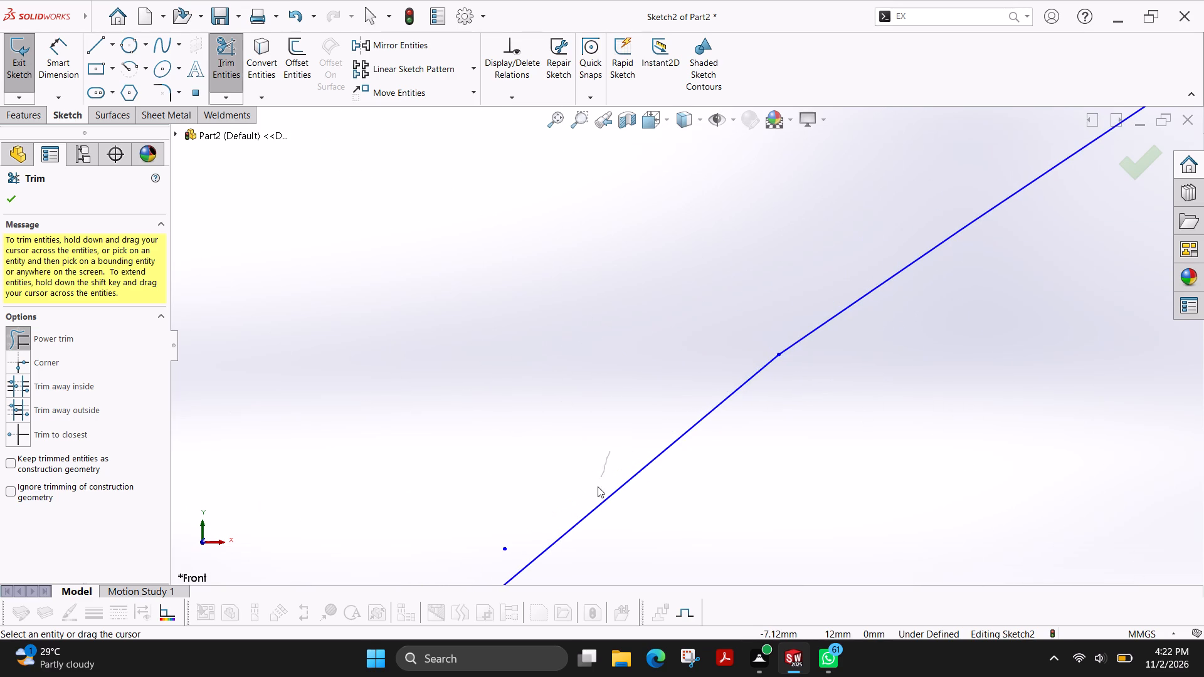
drag(598, 486, 594, 491)
scroll(556, 481, up, 20)
scroll(556, 481, up, 4)
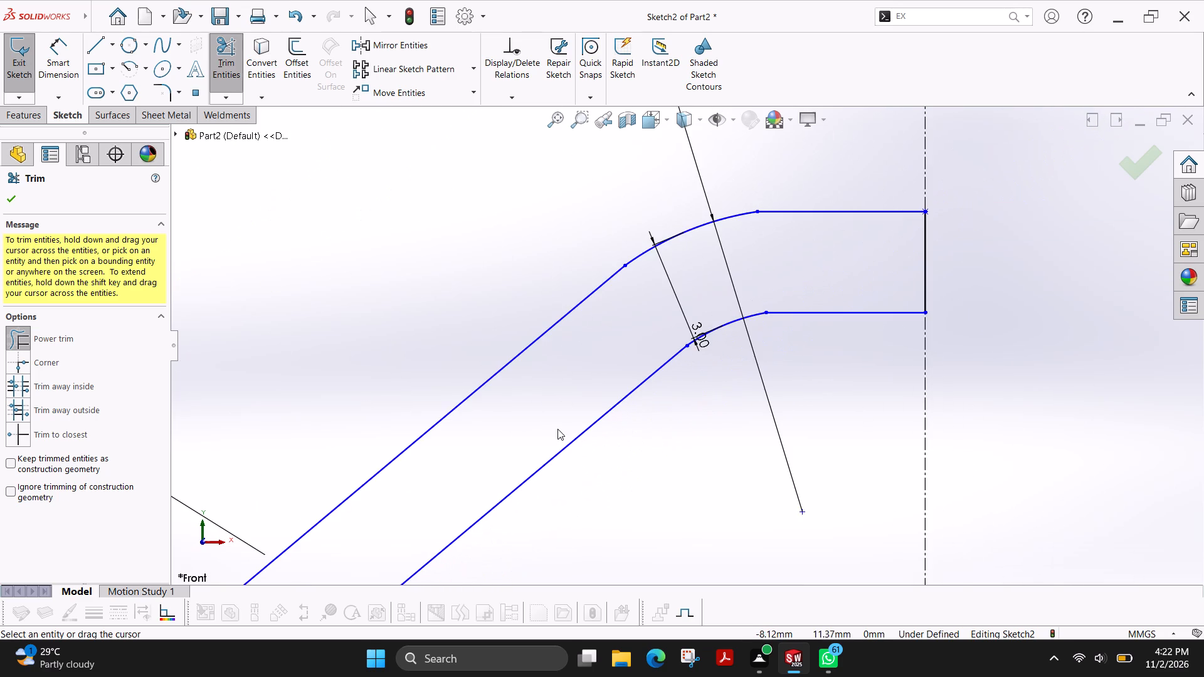
Examine the outer top-bend and lower-bend arc junctions for leftover overhangs, and finish trimming.
scroll(662, 322, down, 3)
scroll(640, 239, down, 8)
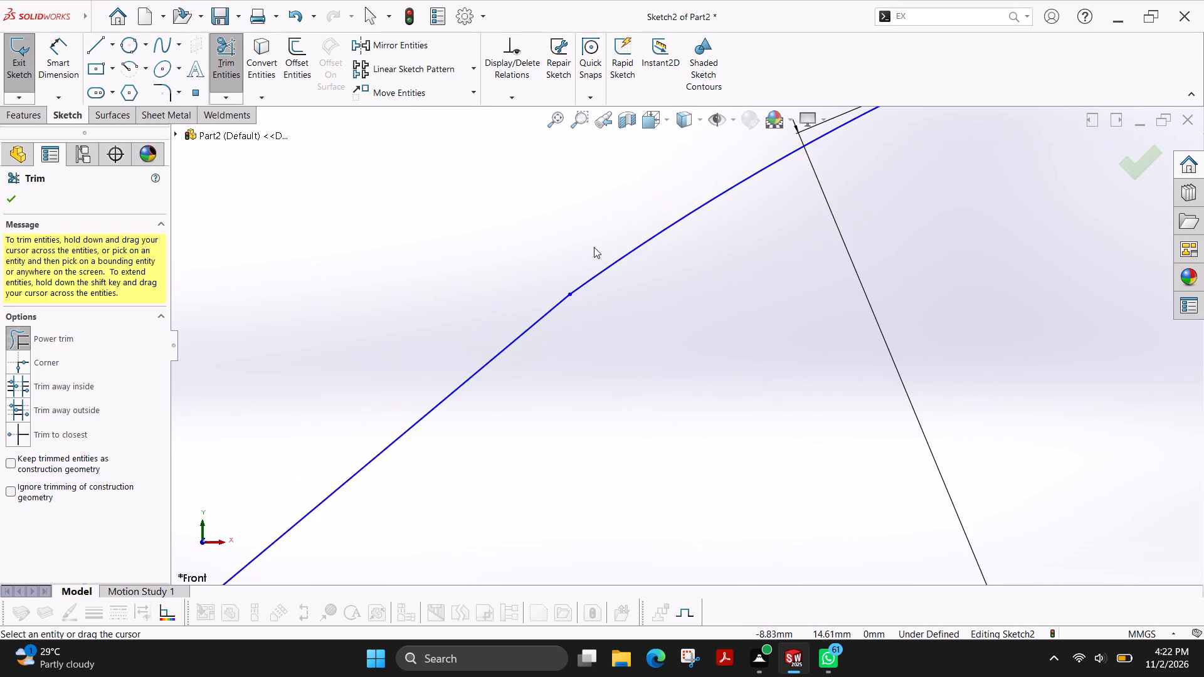
scroll(594, 250, down, 5)
scroll(621, 248, up, 12)
scroll(939, 236, down, 5)
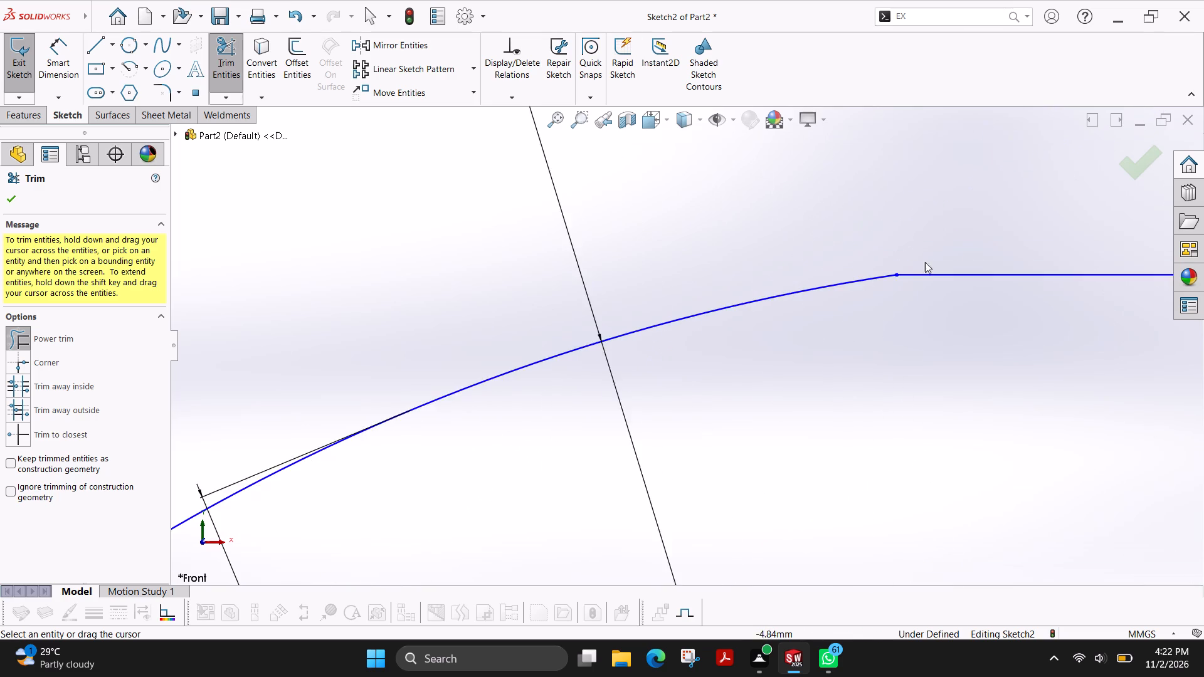
scroll(907, 280, down, 5)
scroll(763, 314, up, 17)
scroll(607, 405, up, 4)
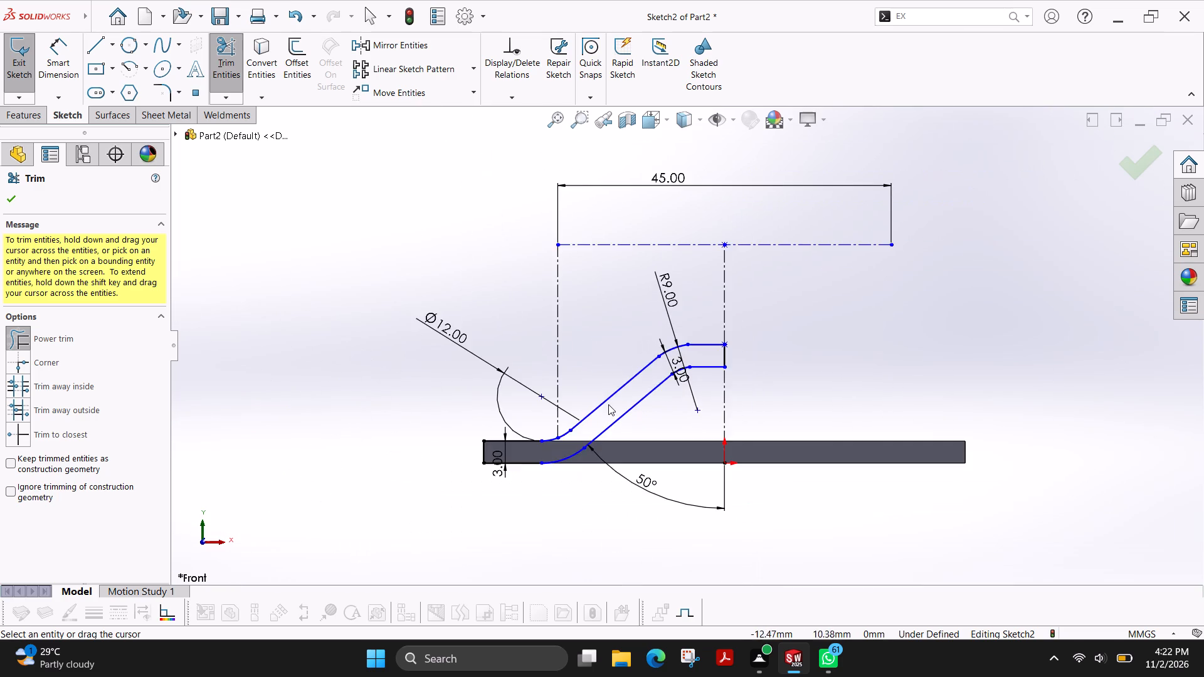
scroll(539, 461, down, 5)
scroll(685, 338, down, 9)
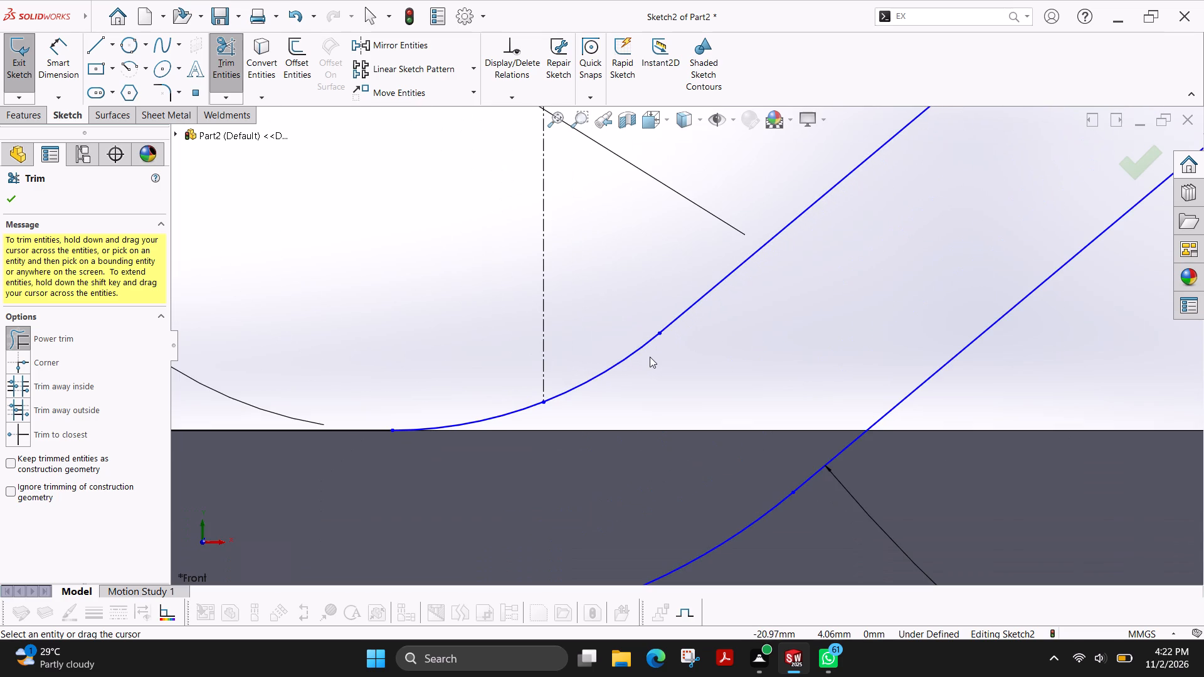
scroll(650, 357, down, 5)
scroll(650, 357, up, 10)
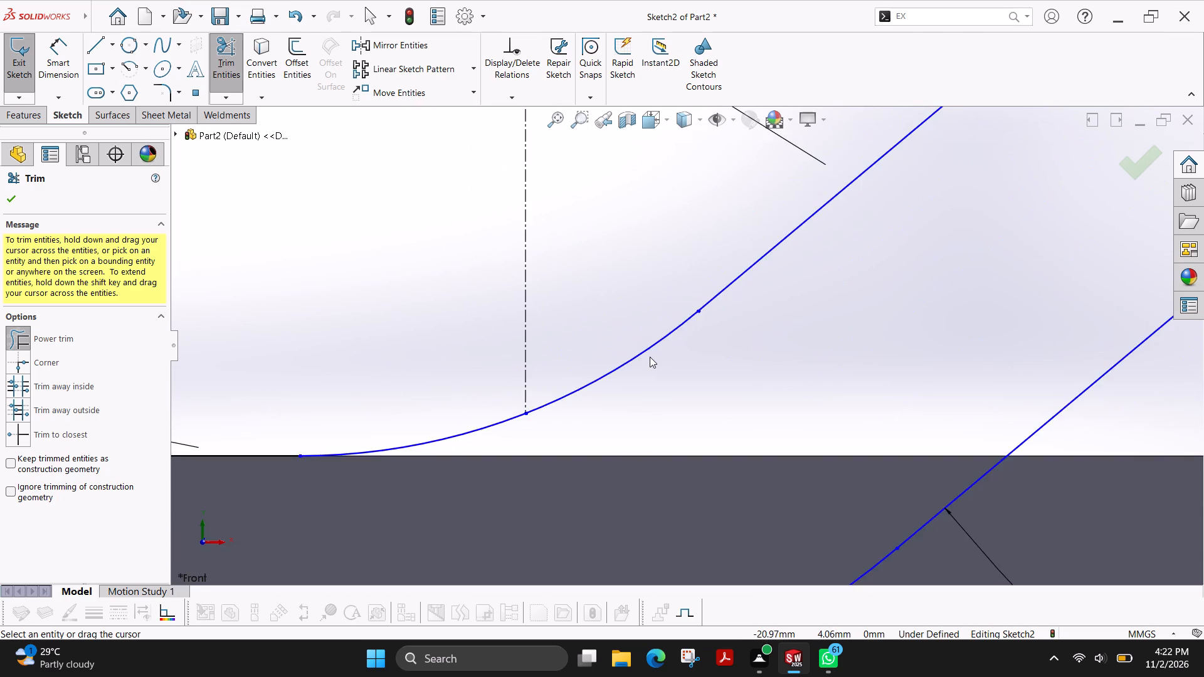
scroll(650, 357, up, 3)
click(12, 200)
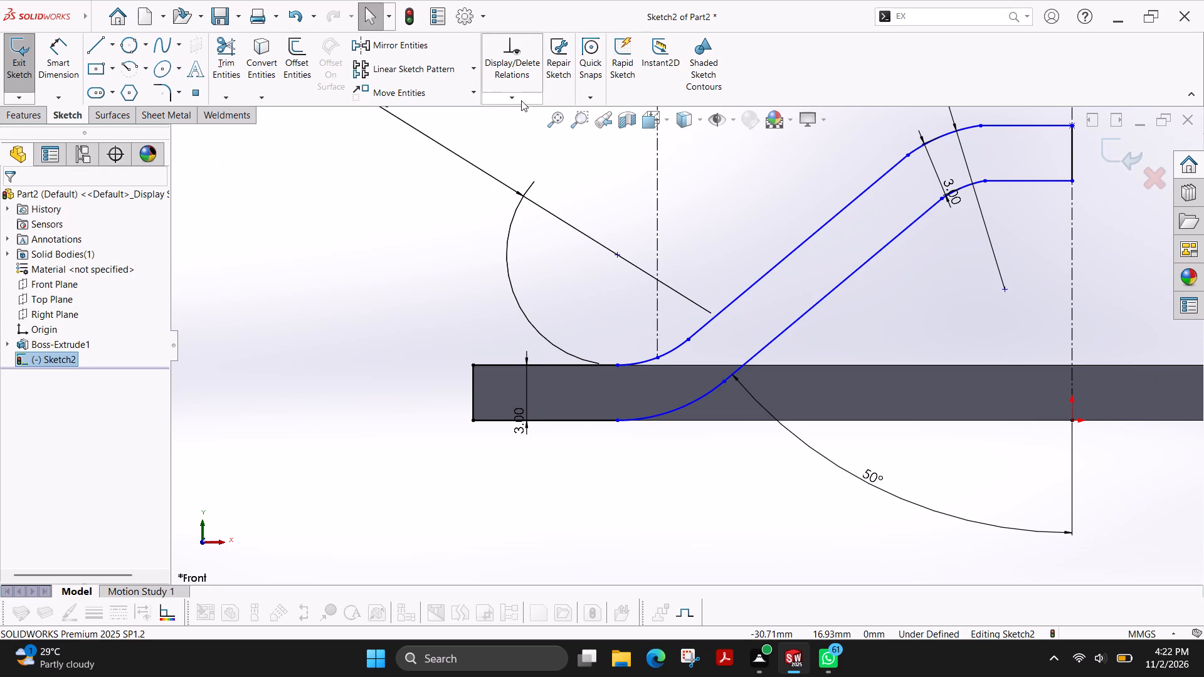
Check the profile sketch for gaps with Repair Sketch.
click(553, 87)
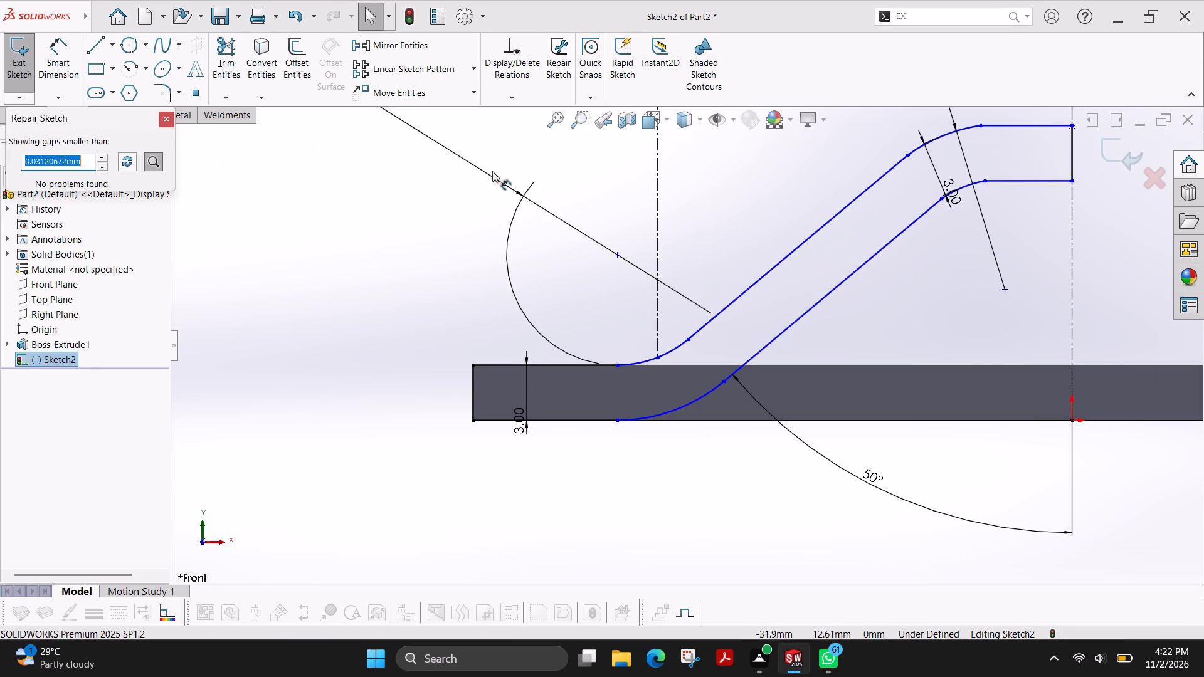
click(166, 115)
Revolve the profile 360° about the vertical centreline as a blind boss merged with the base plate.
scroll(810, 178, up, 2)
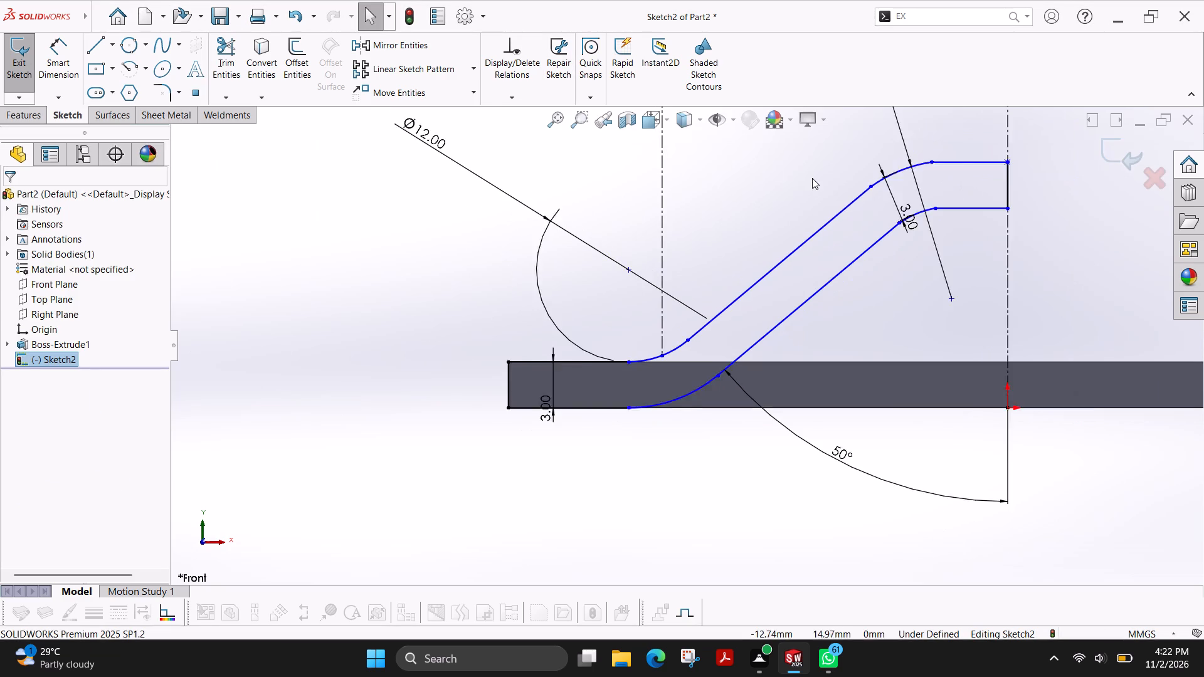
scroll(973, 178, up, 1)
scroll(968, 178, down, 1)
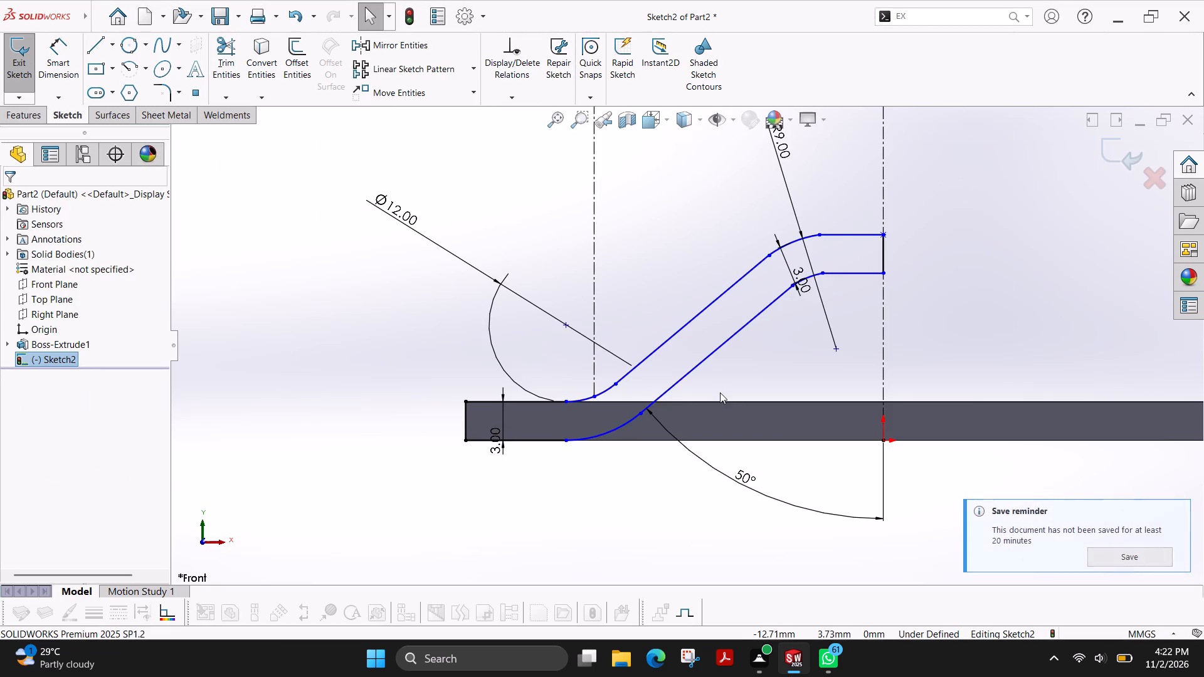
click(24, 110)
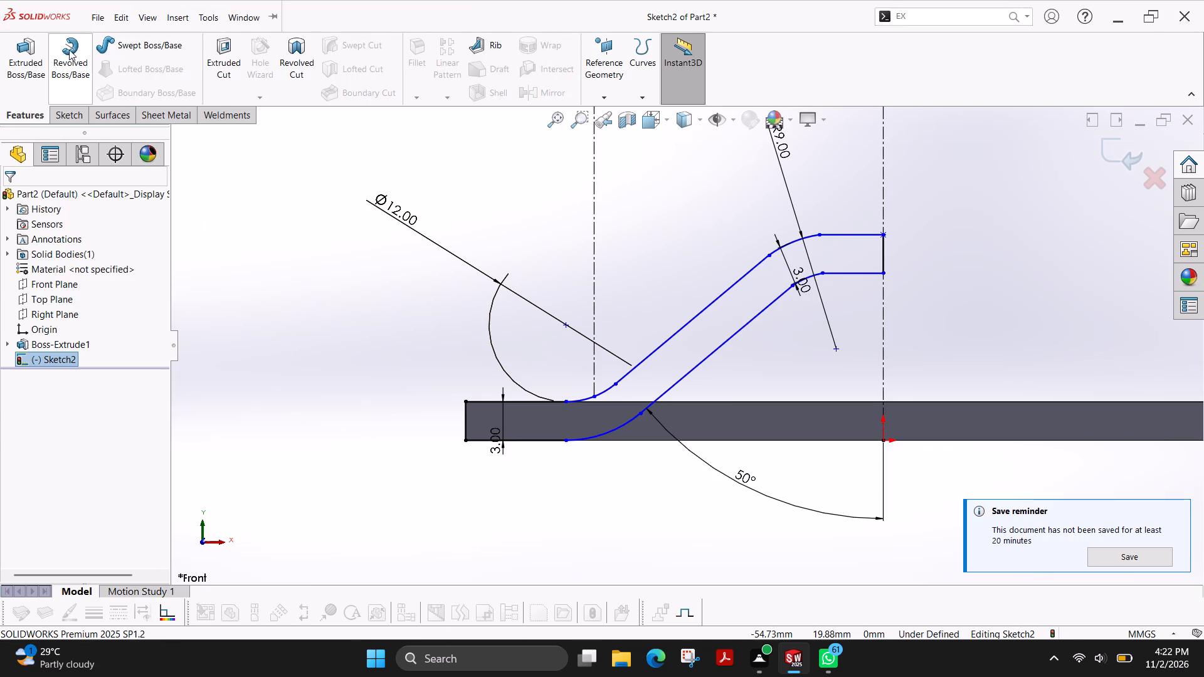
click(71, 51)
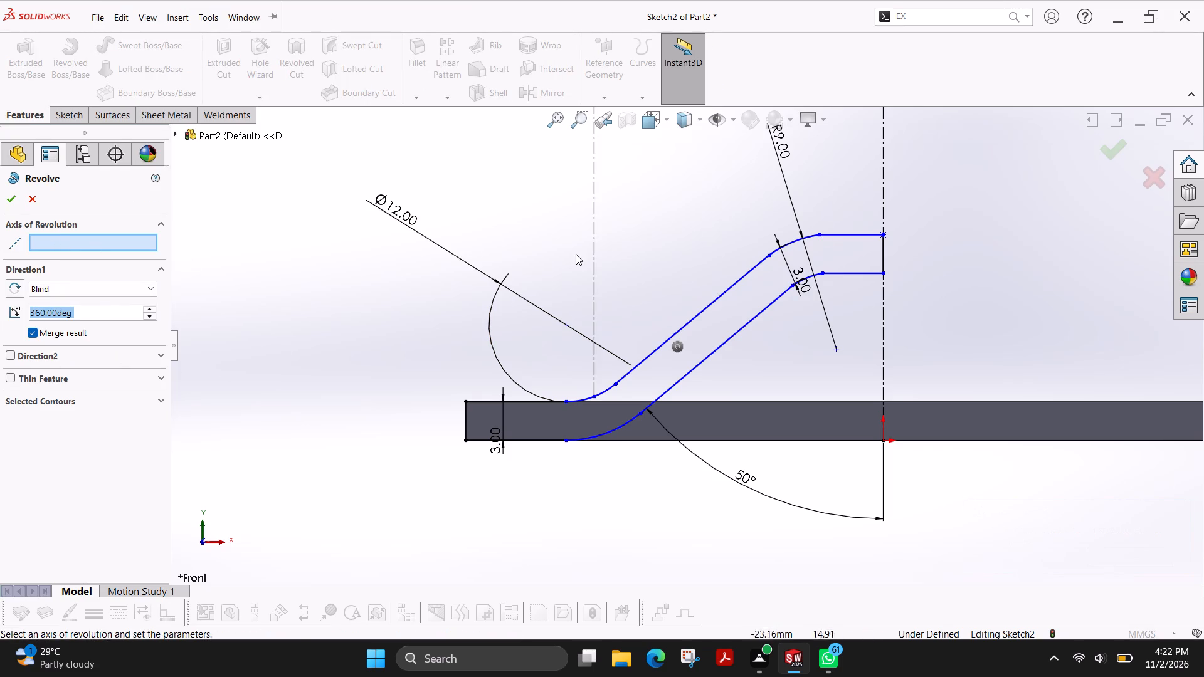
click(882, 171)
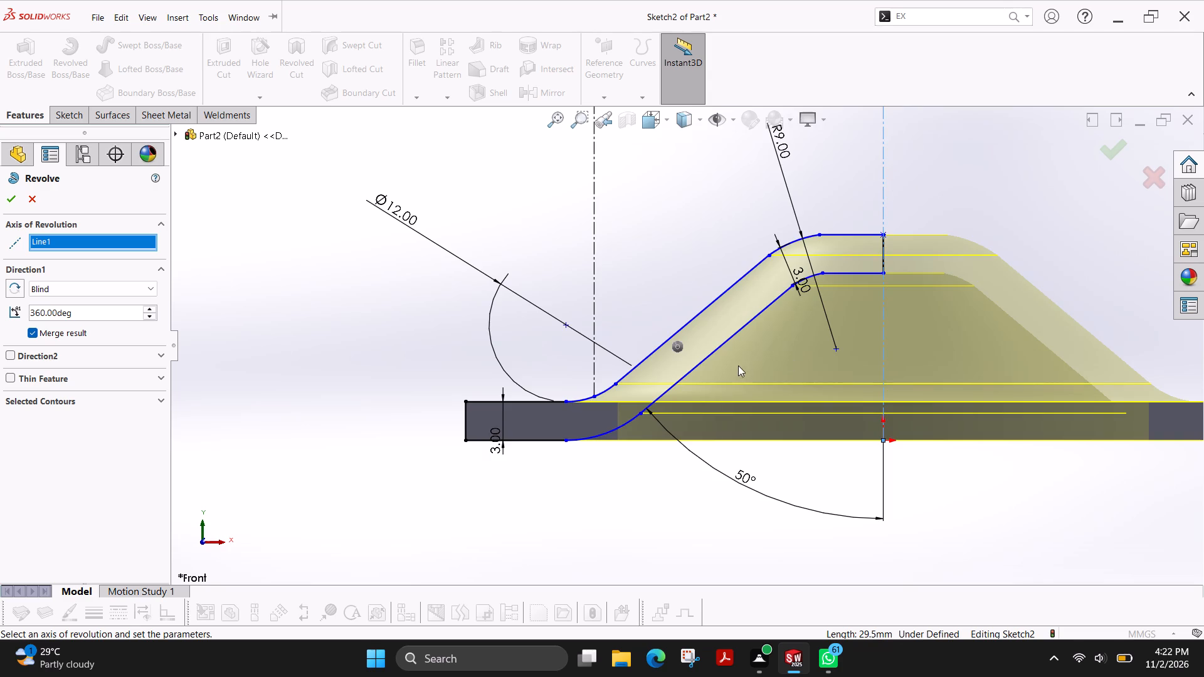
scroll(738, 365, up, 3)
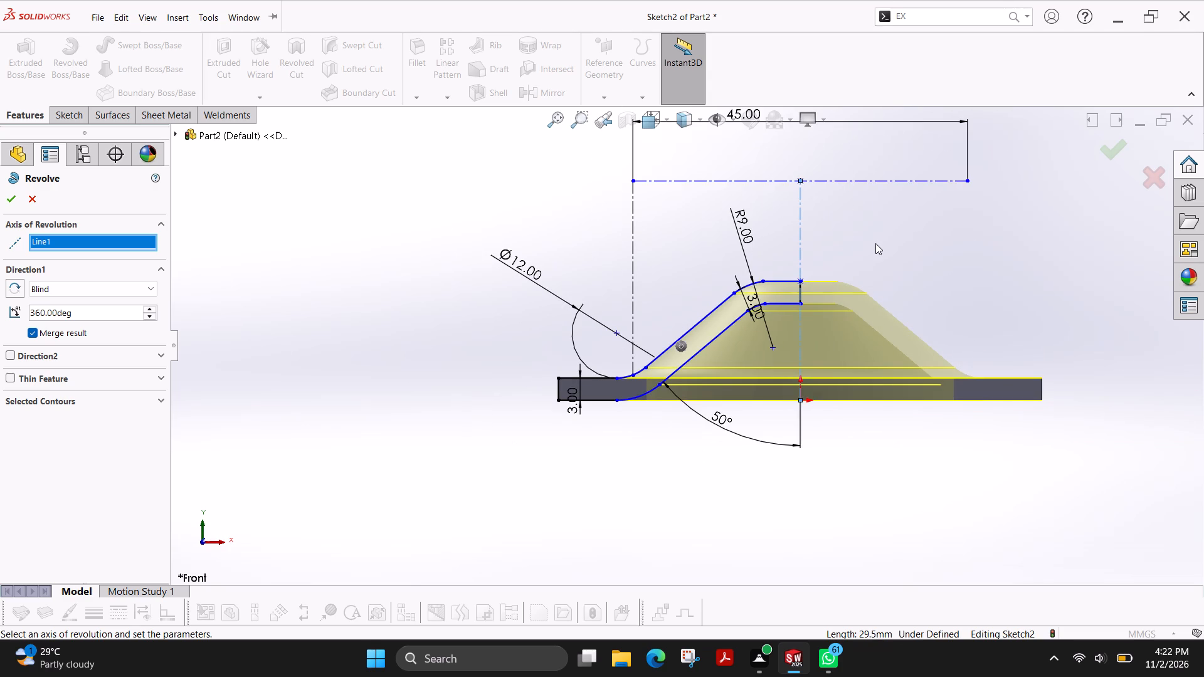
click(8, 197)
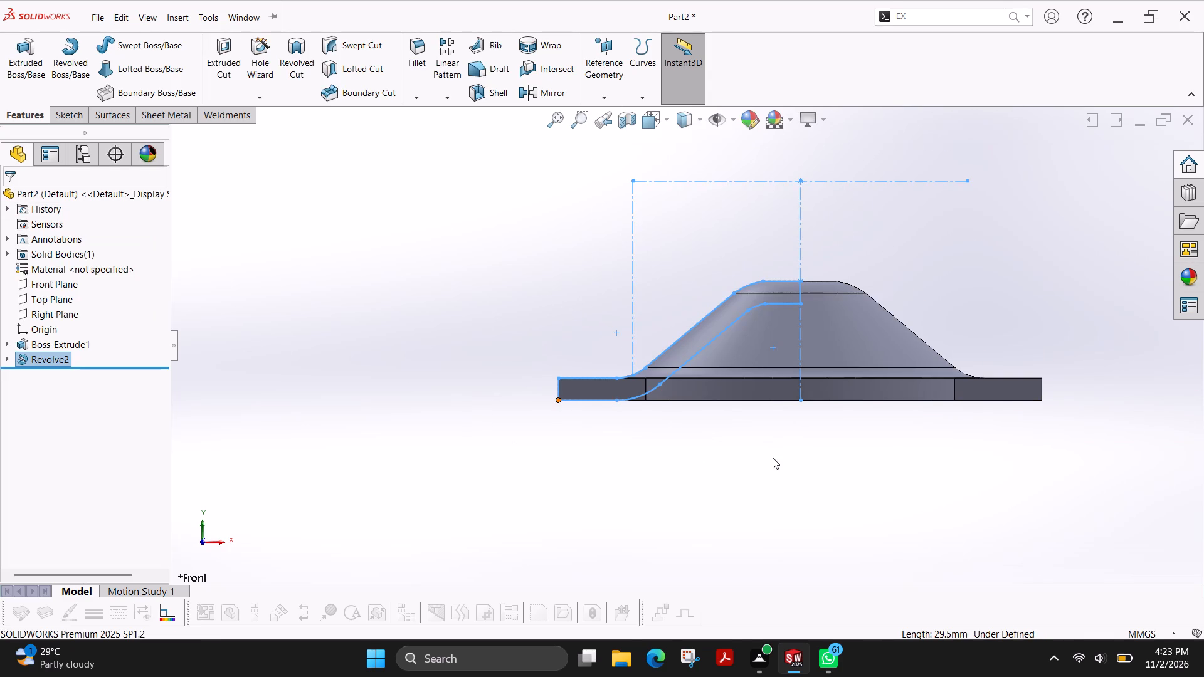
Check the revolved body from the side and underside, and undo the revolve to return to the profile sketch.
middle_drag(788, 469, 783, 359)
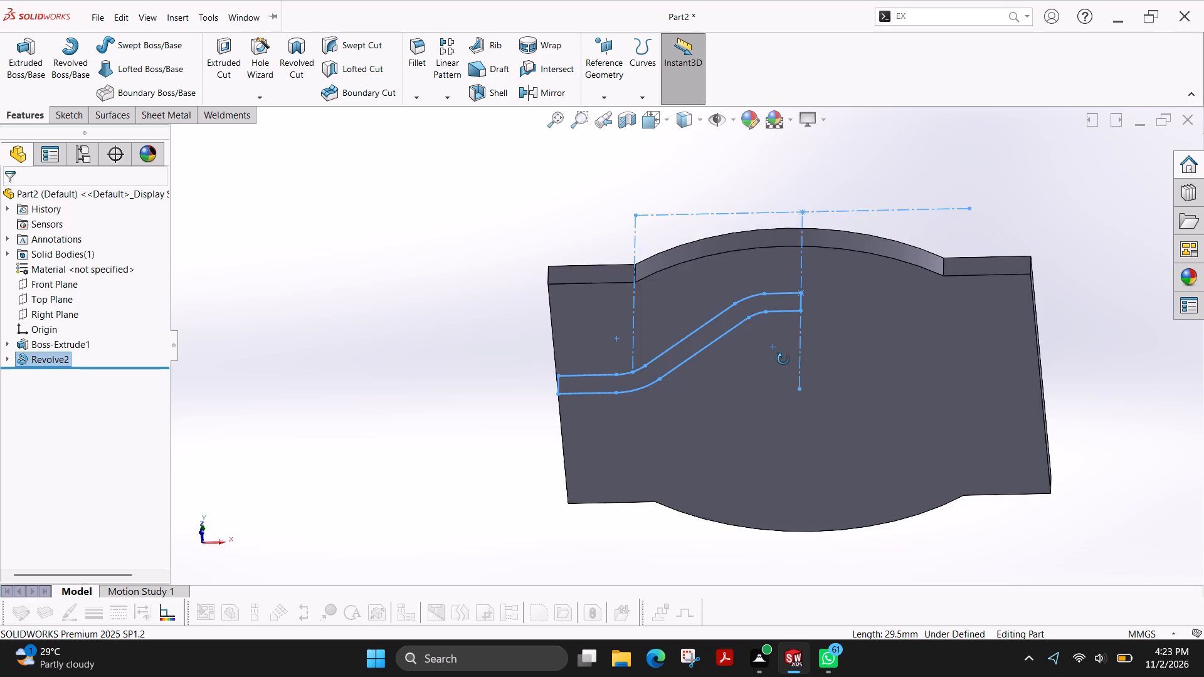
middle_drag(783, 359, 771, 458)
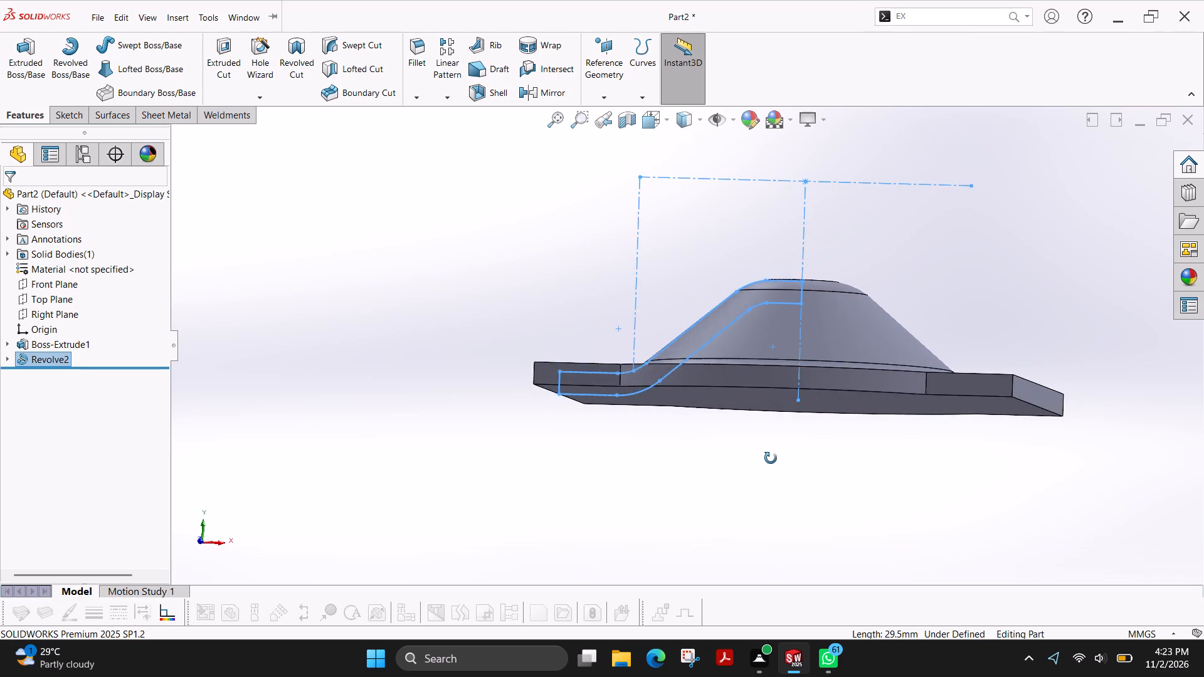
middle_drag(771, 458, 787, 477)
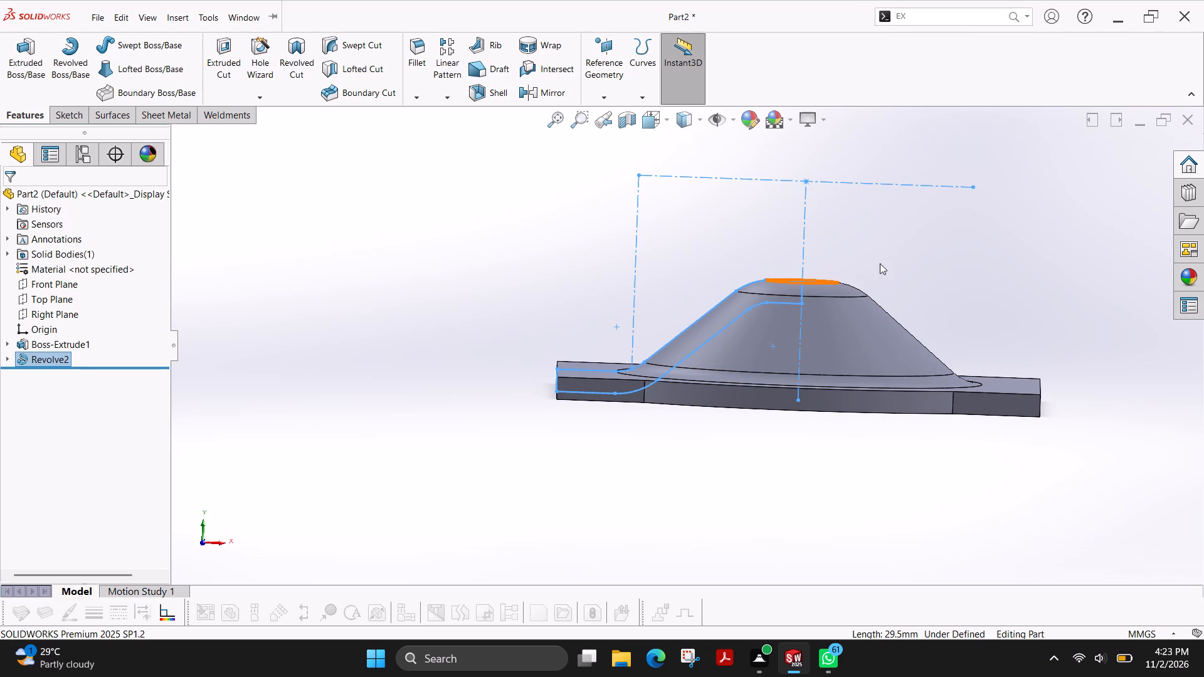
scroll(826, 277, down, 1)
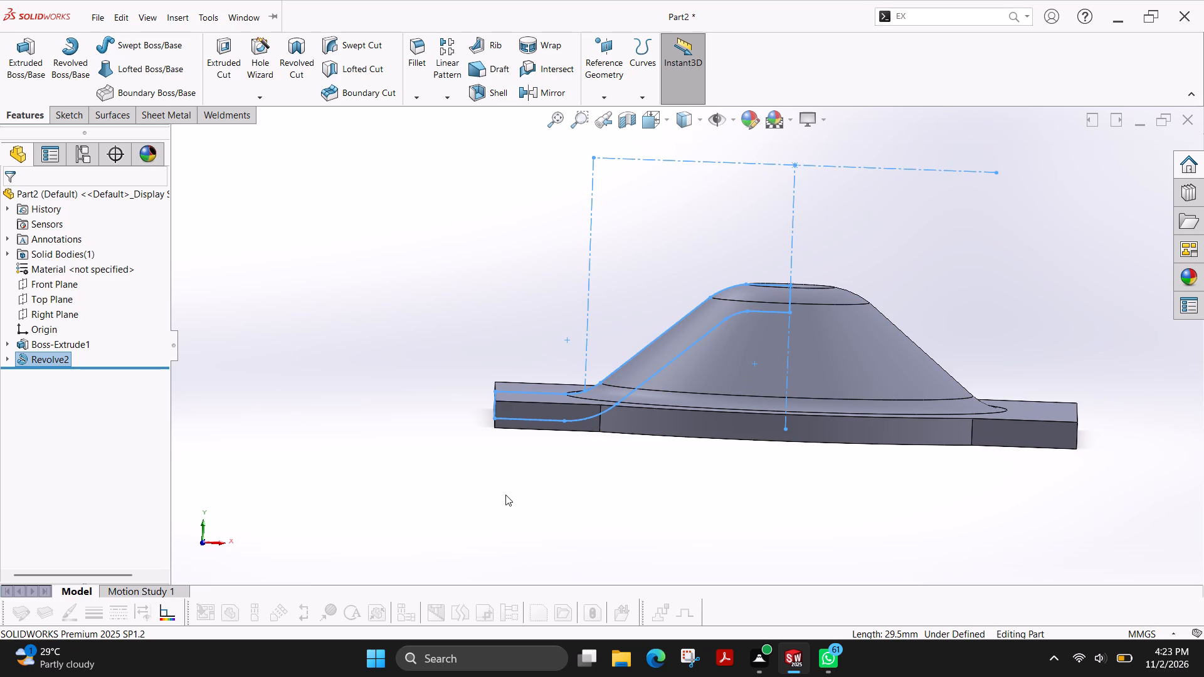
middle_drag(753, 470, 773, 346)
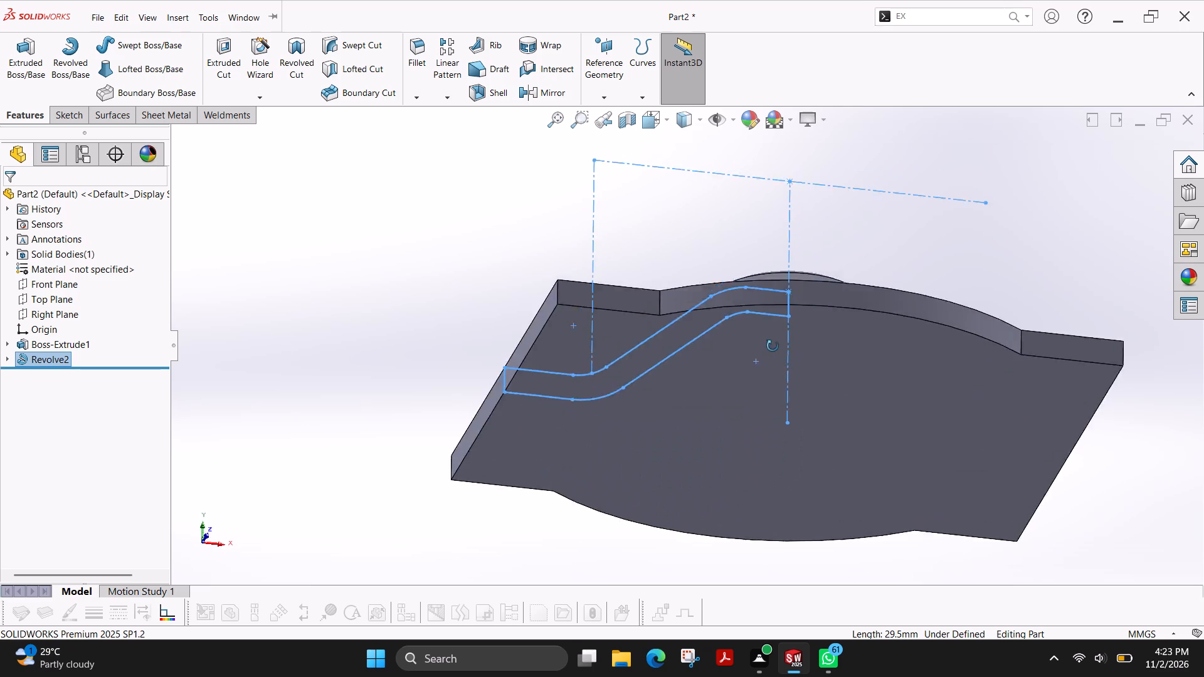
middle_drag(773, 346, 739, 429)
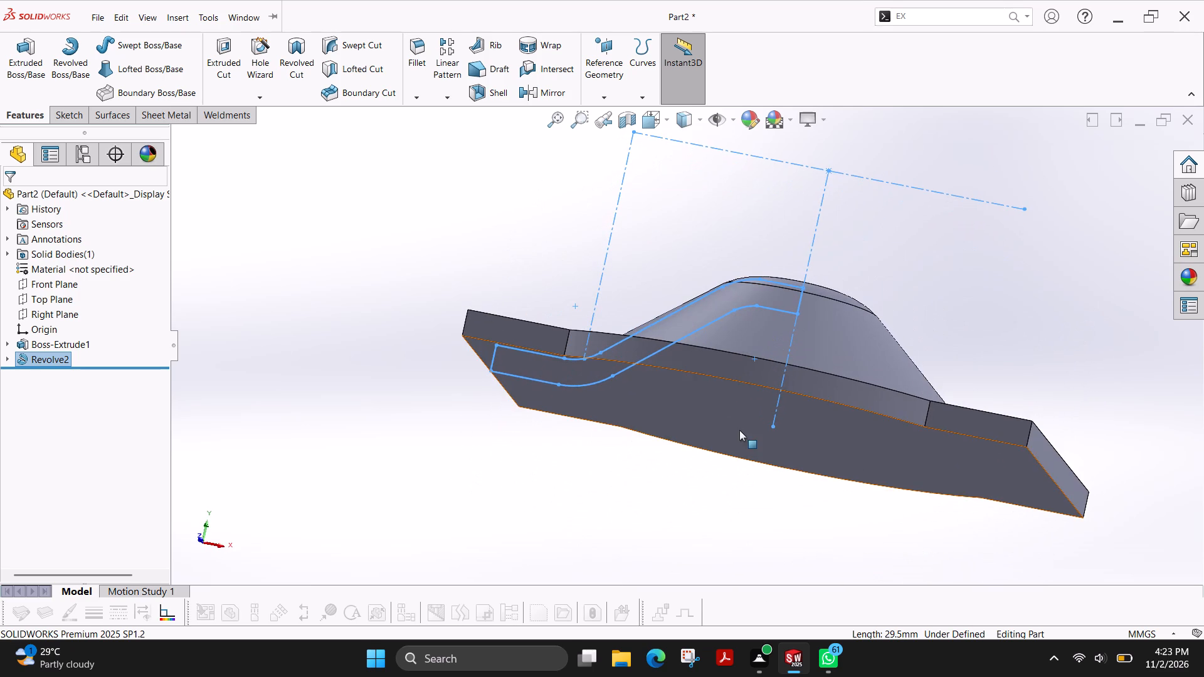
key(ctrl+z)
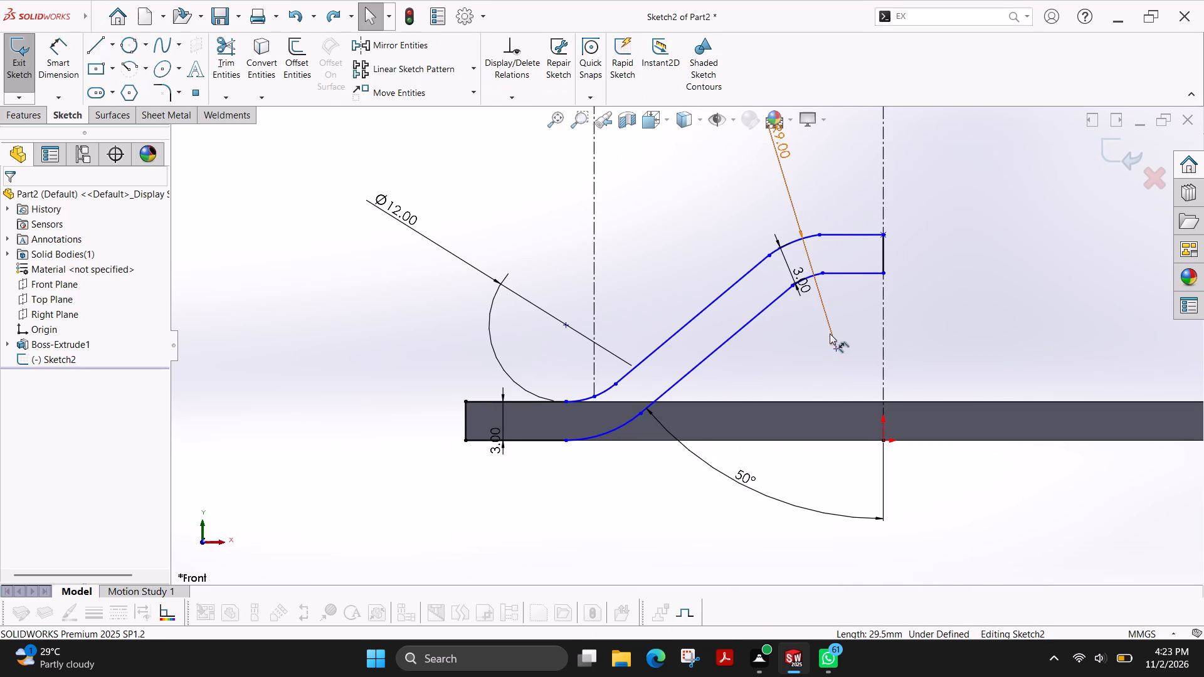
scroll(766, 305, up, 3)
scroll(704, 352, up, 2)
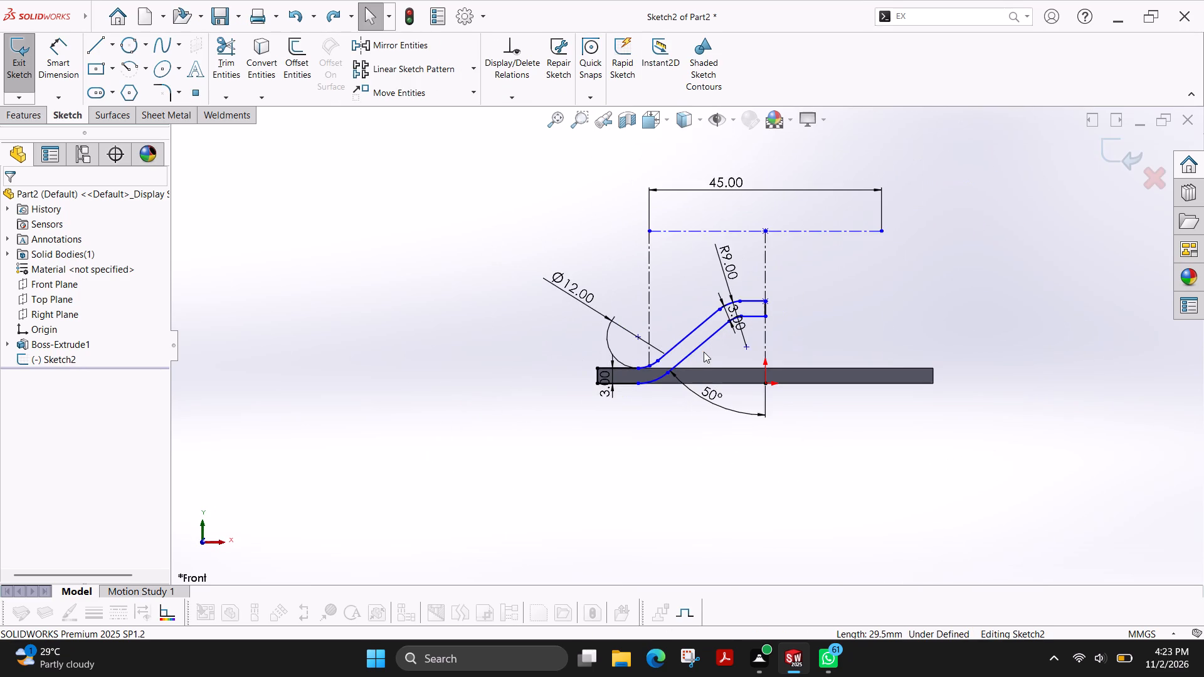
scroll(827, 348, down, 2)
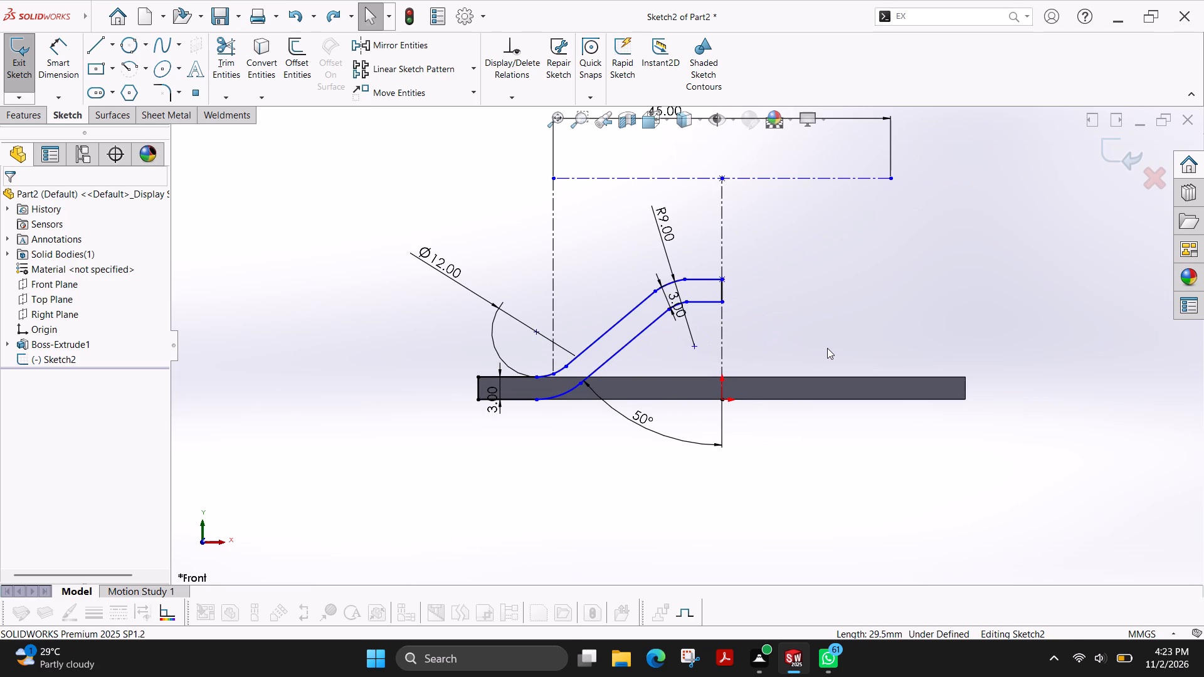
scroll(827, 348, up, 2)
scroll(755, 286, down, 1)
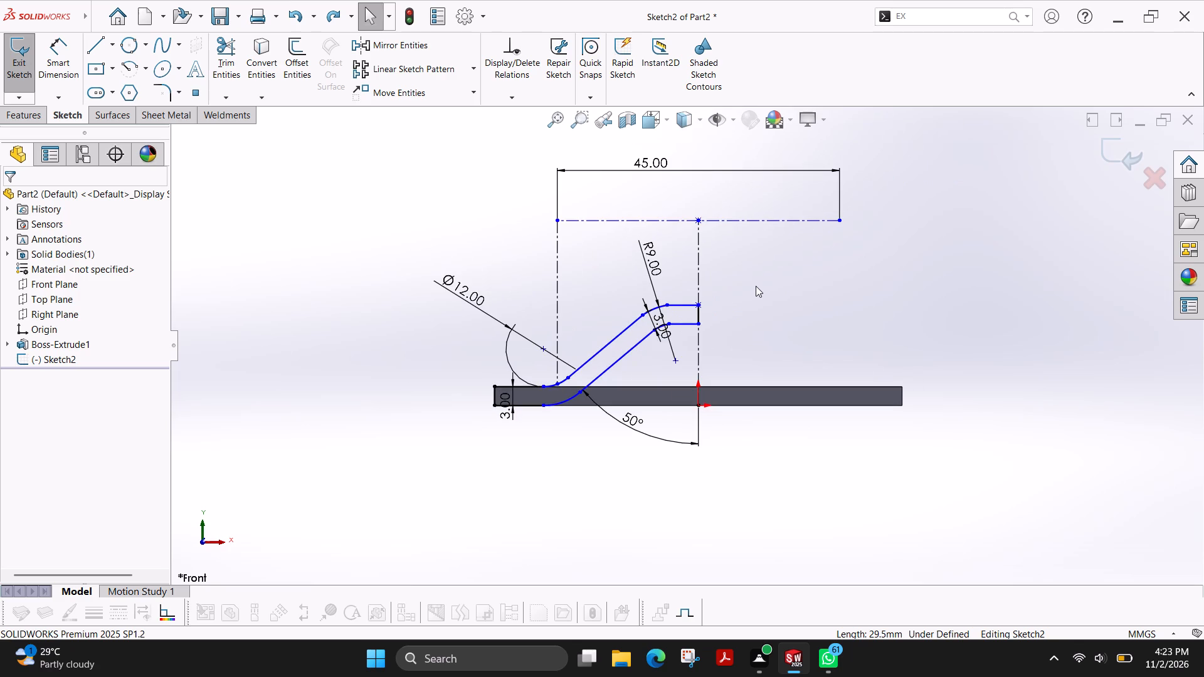
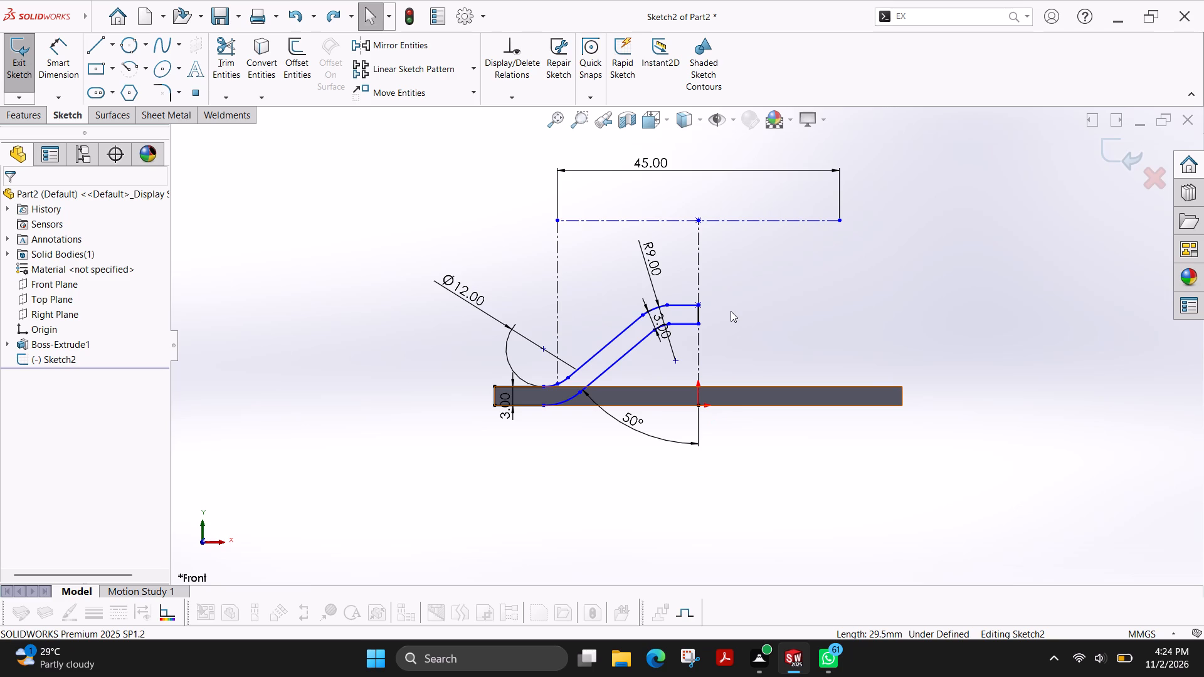
Revolve the raised profile sketch 360° about the vertical centreline as a blind boss merged with the base plate.
click(28, 71)
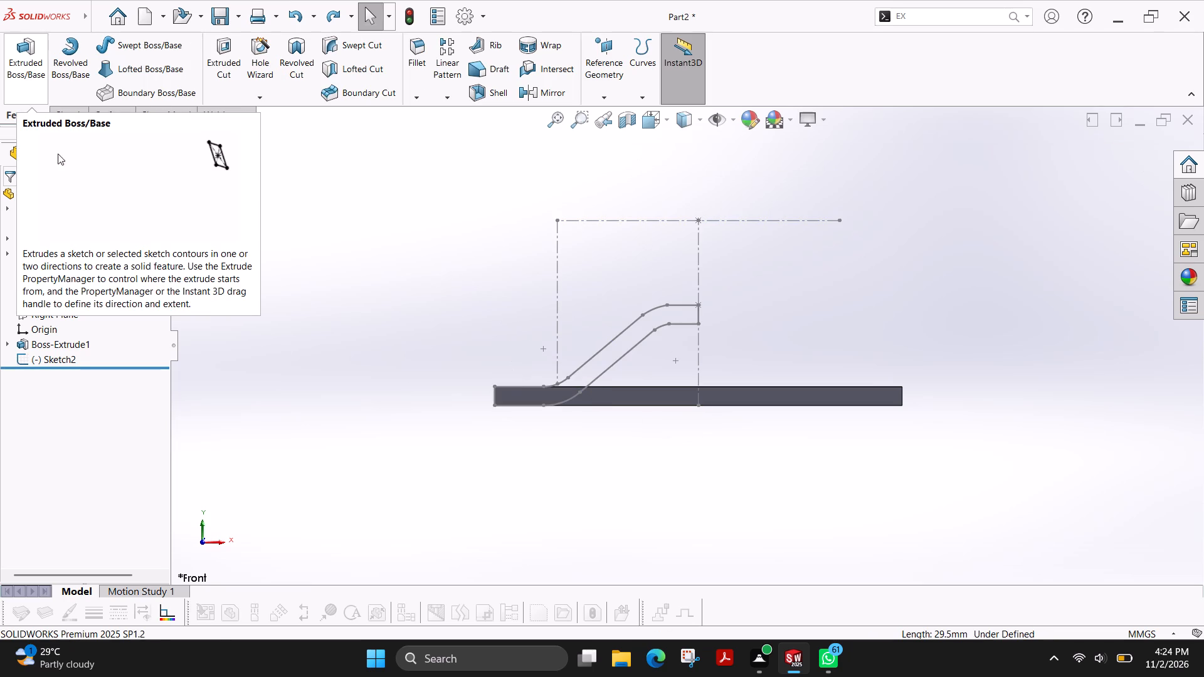
click(55, 63)
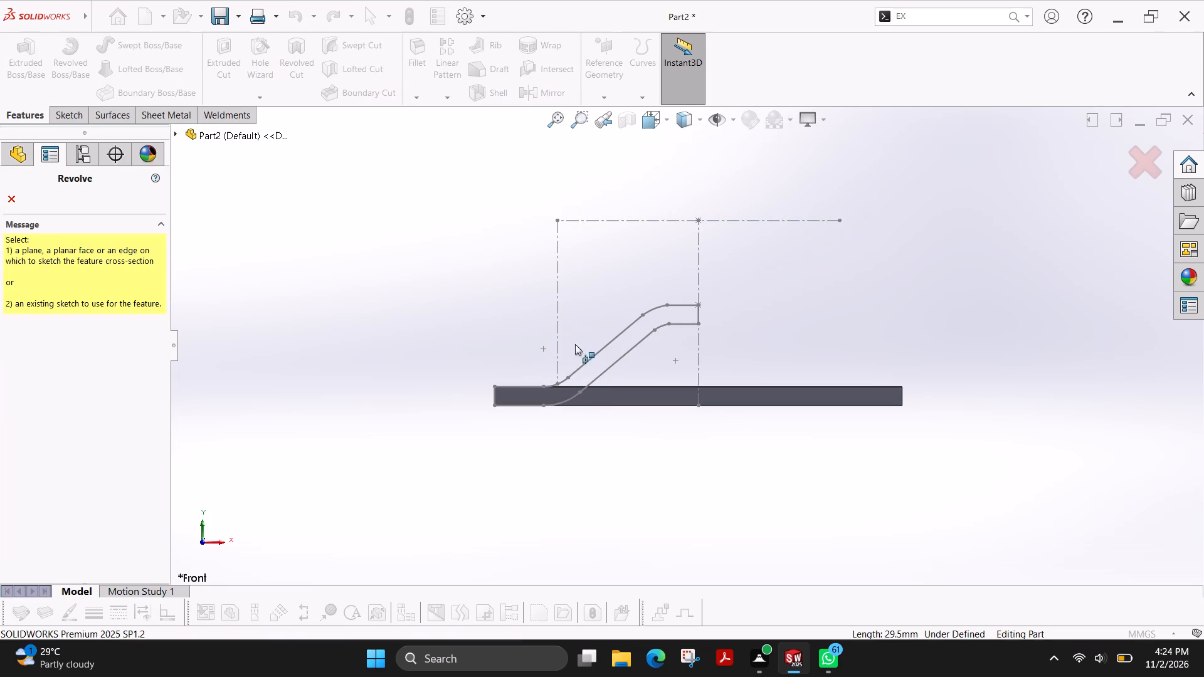
click(632, 351)
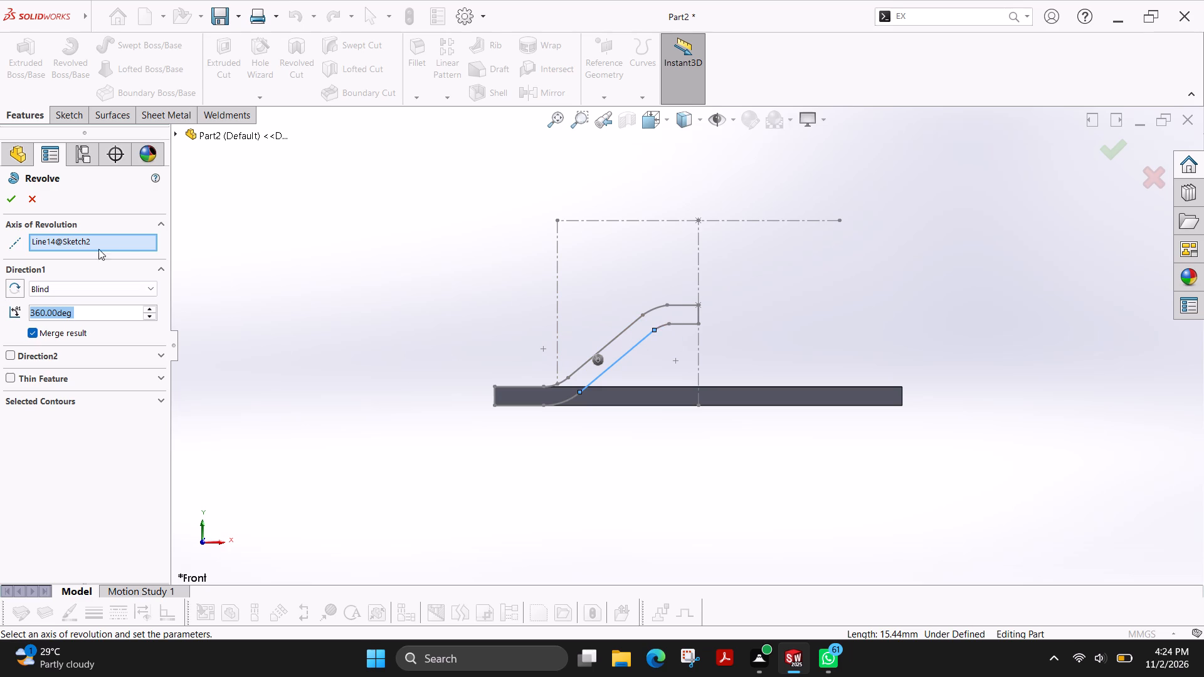
click(61, 238)
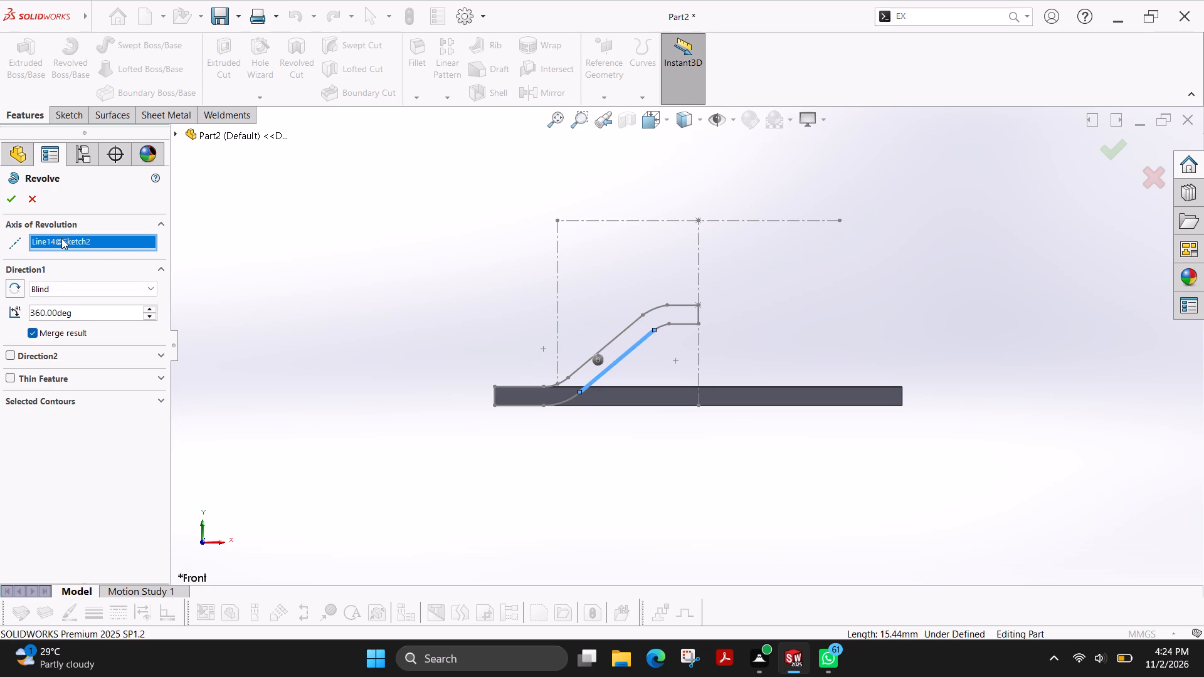
click(698, 265)
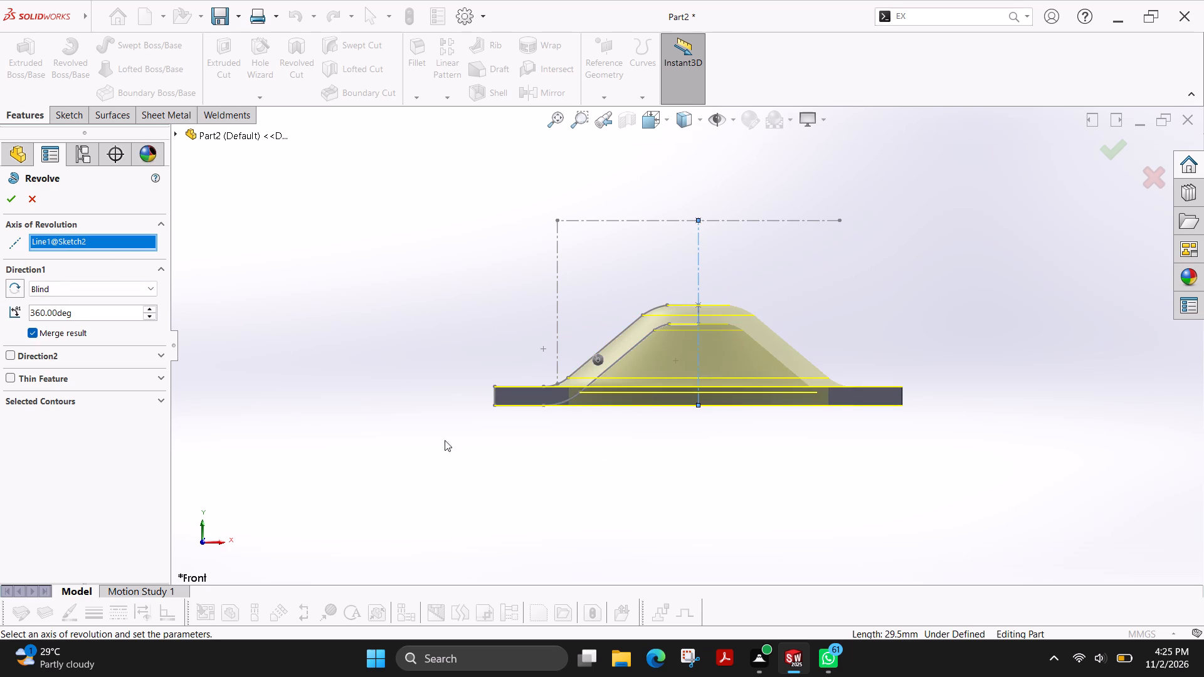
click(7, 196)
On the base plate's underside, sketch a 65 × 50 mm centre rectangle from the origin to the plate's corner.
middle_drag(758, 431, 756, 322)
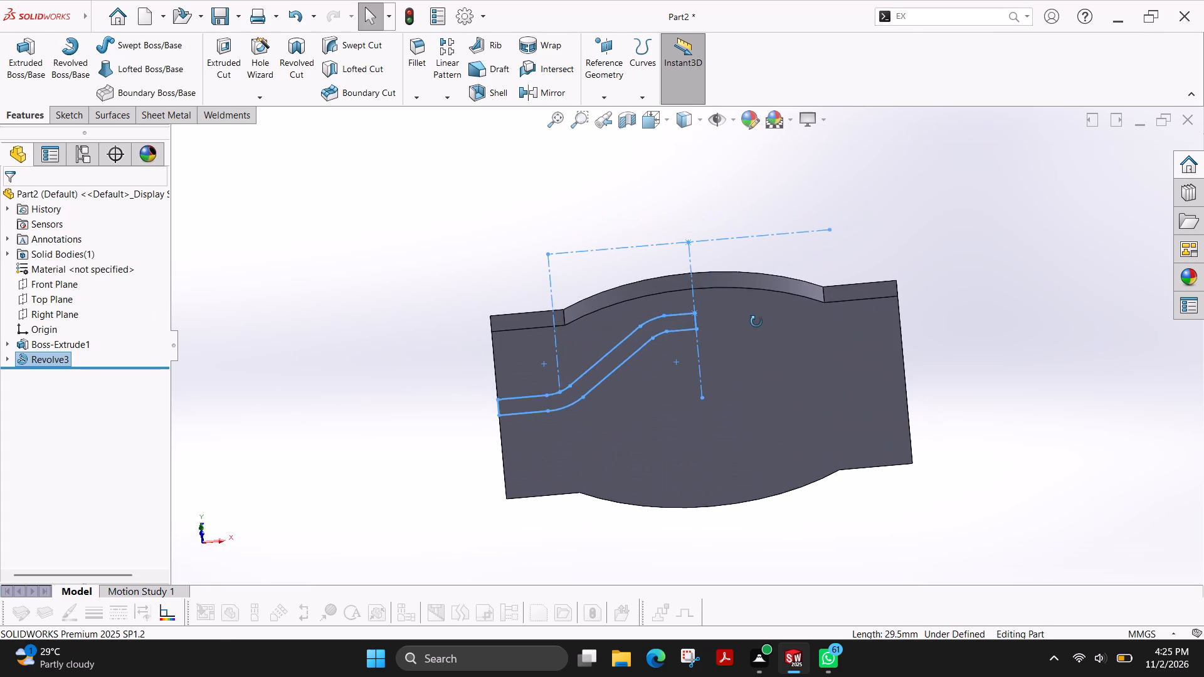
middle_drag(756, 322, 756, 318)
click(782, 363)
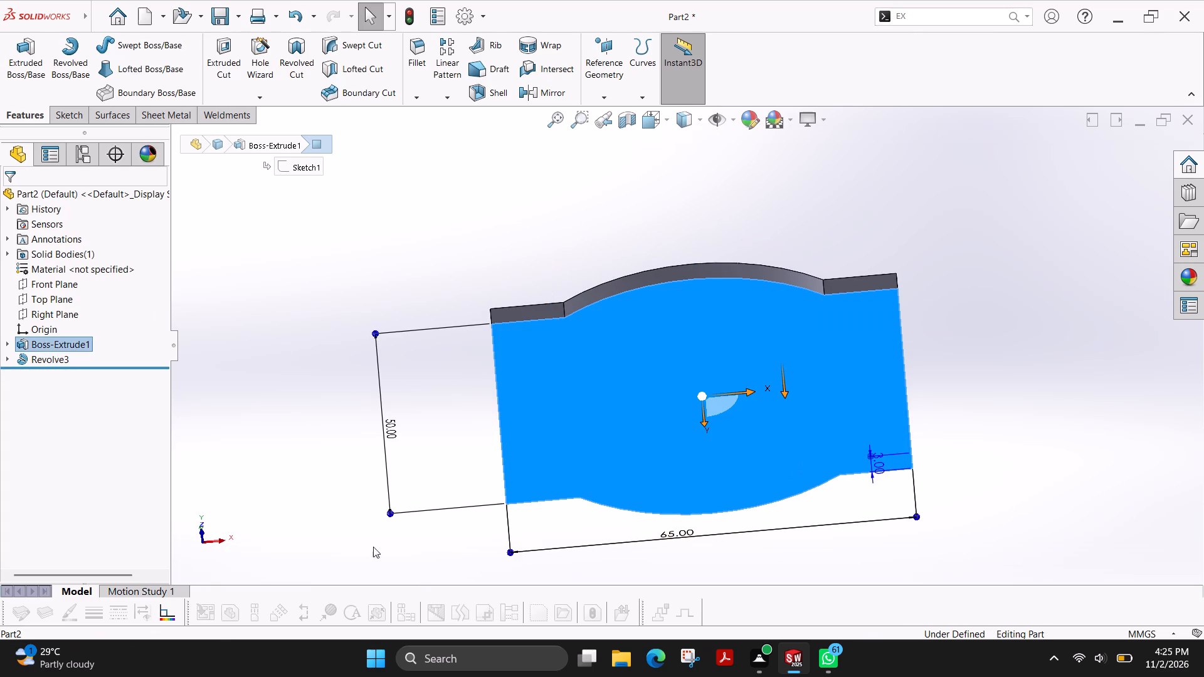
click(68, 112)
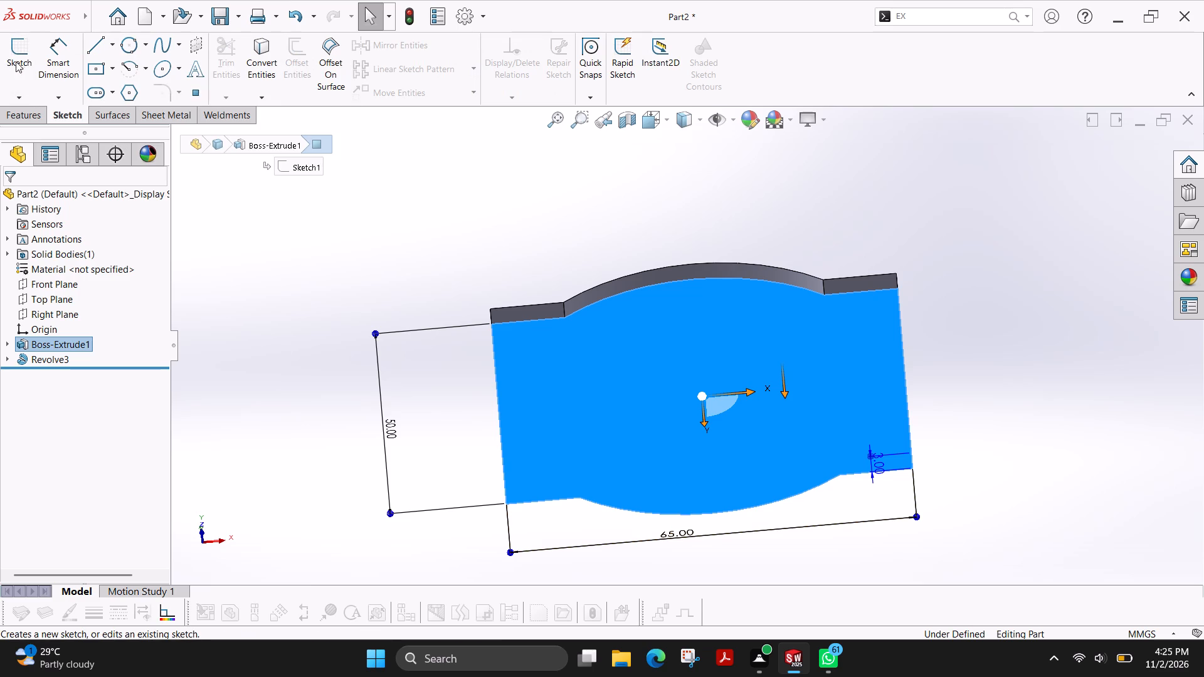
click(16, 61)
click(144, 52)
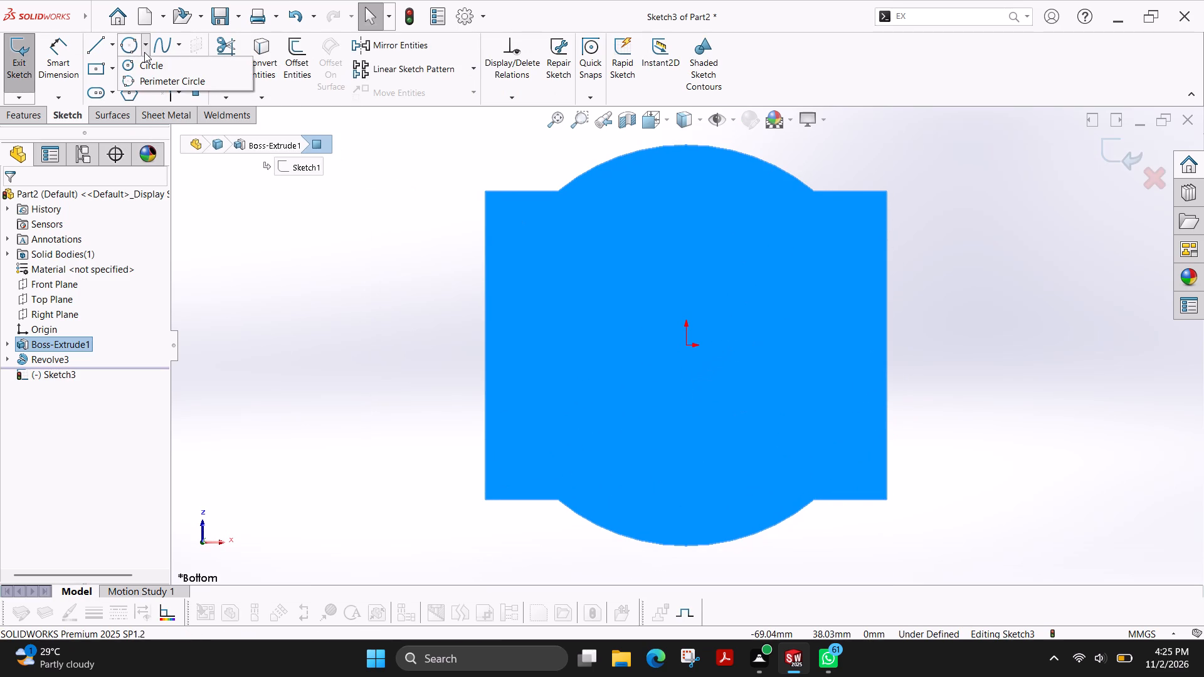
click(142, 63)
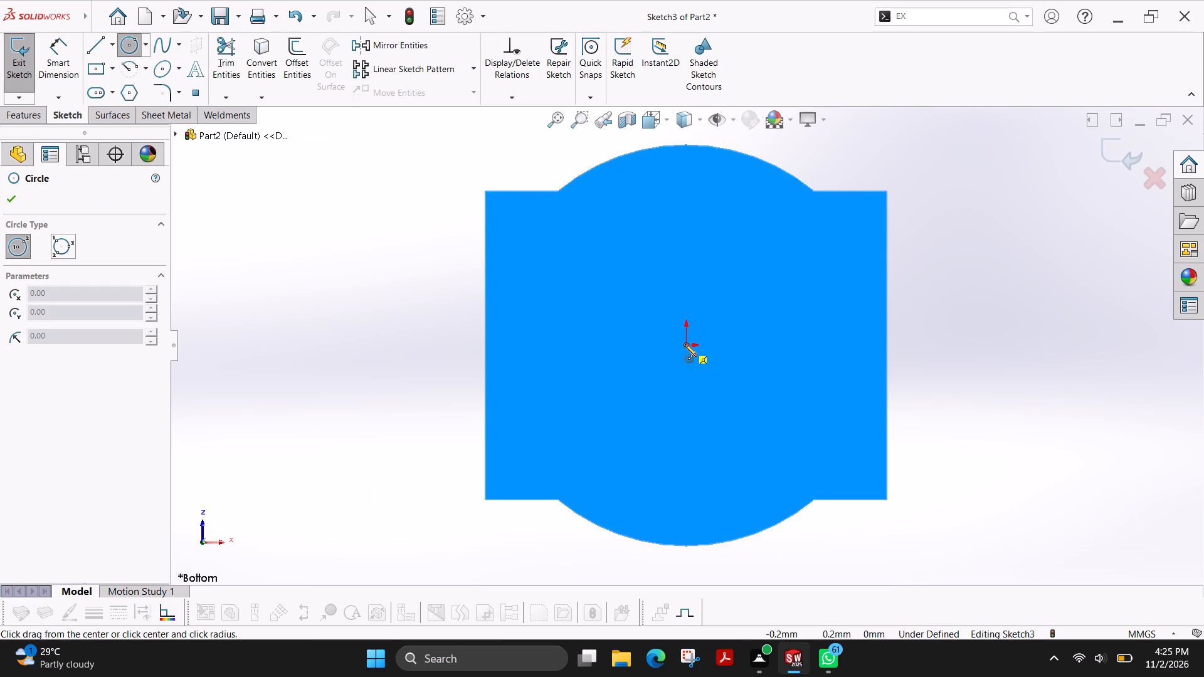
middle_drag(733, 189, 724, 451)
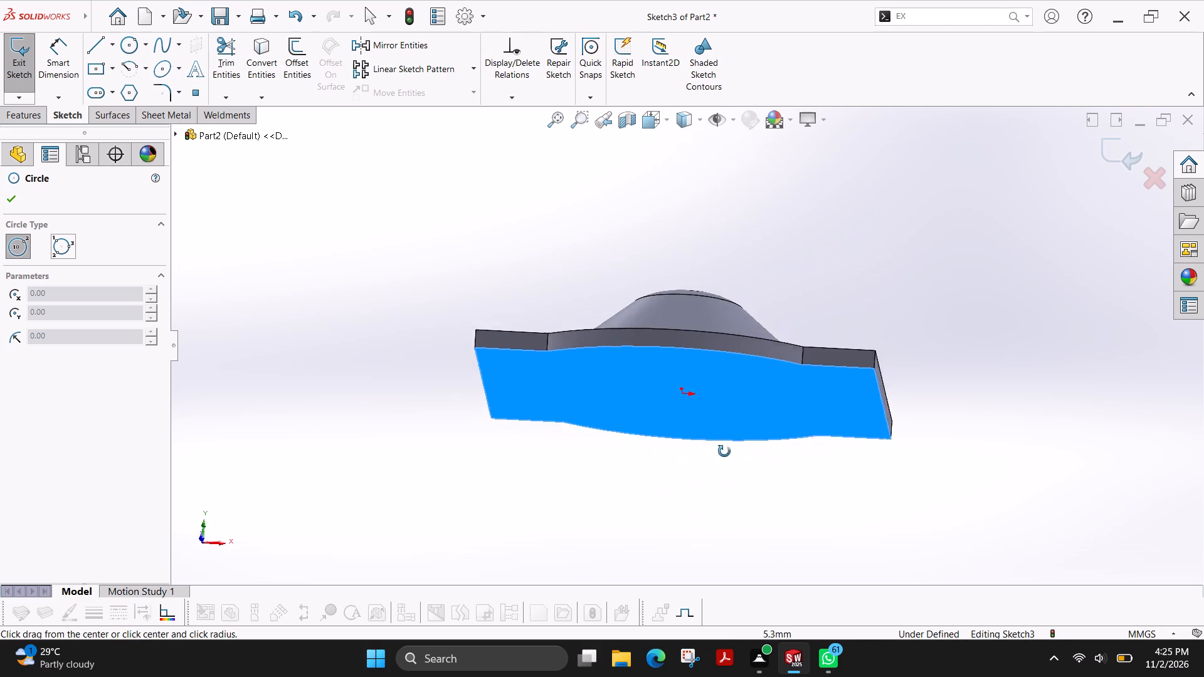
middle_drag(724, 451, 732, 571)
middle_drag(794, 269, 786, 360)
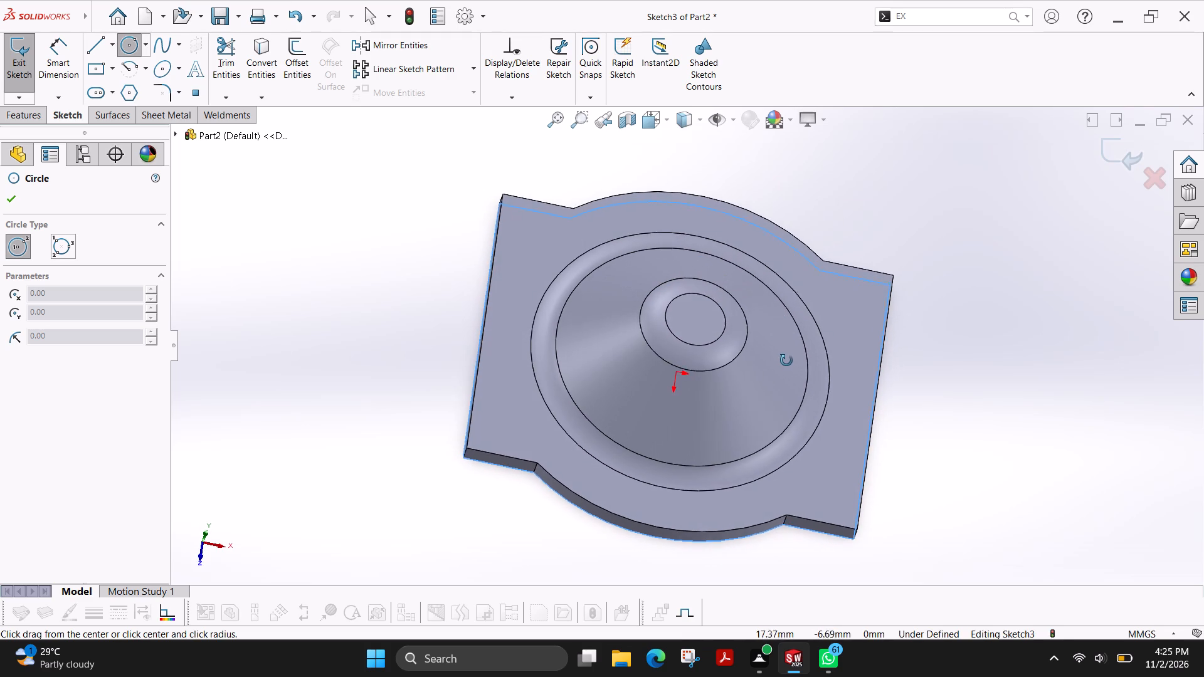
middle_drag(786, 360, 787, 360)
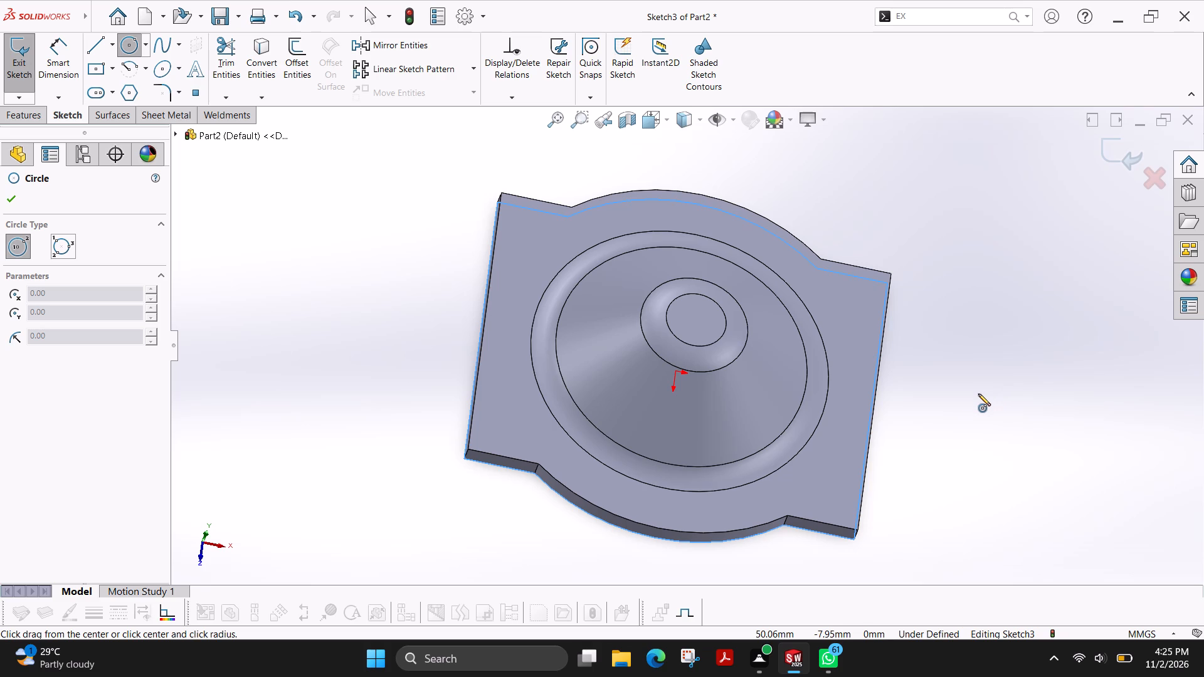
middle_drag(929, 382, 985, 85)
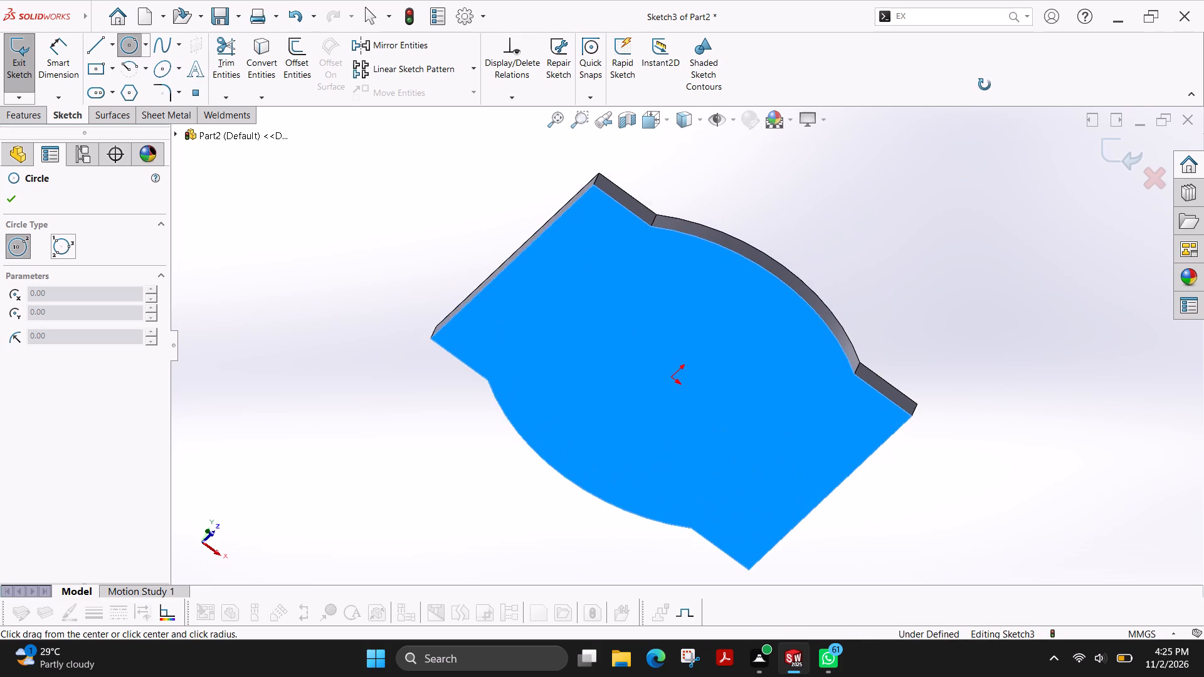
middle_drag(985, 85, 985, 81)
click(103, 68)
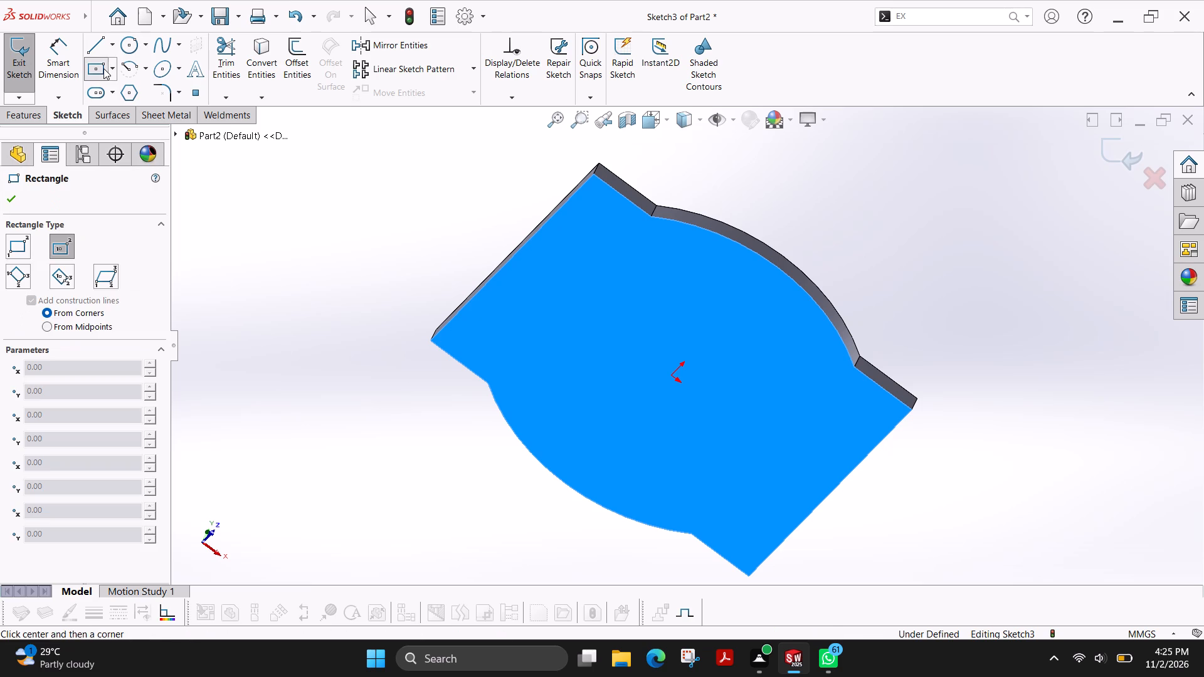
click(673, 376)
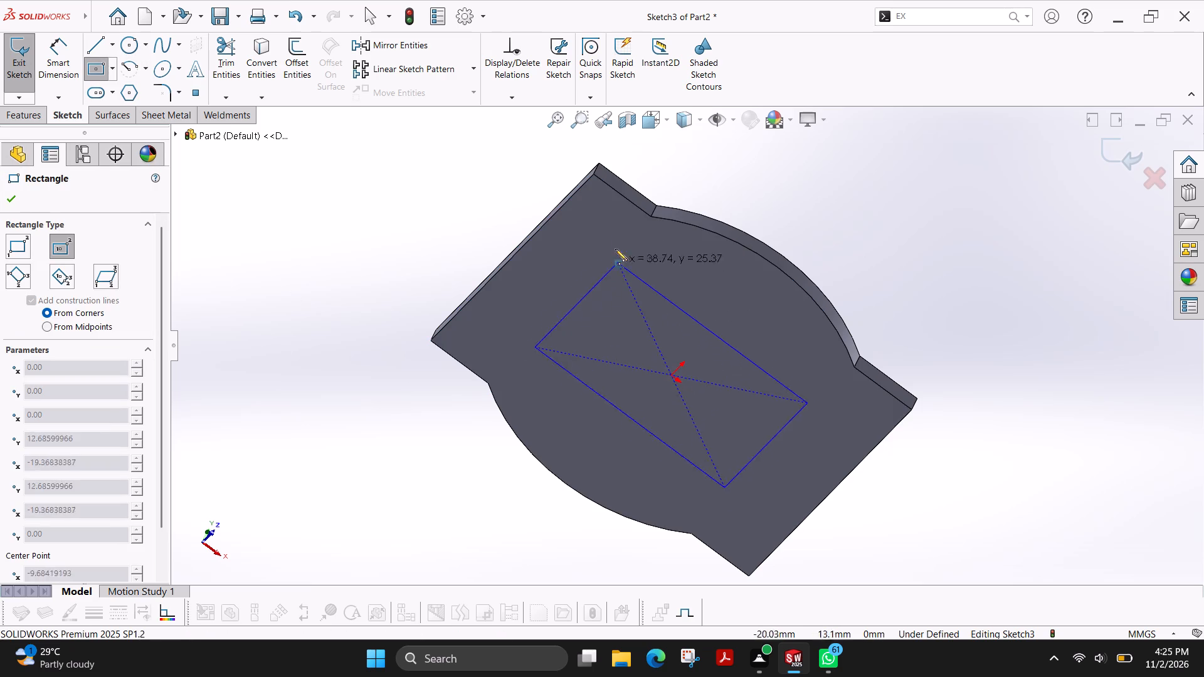
click(593, 173)
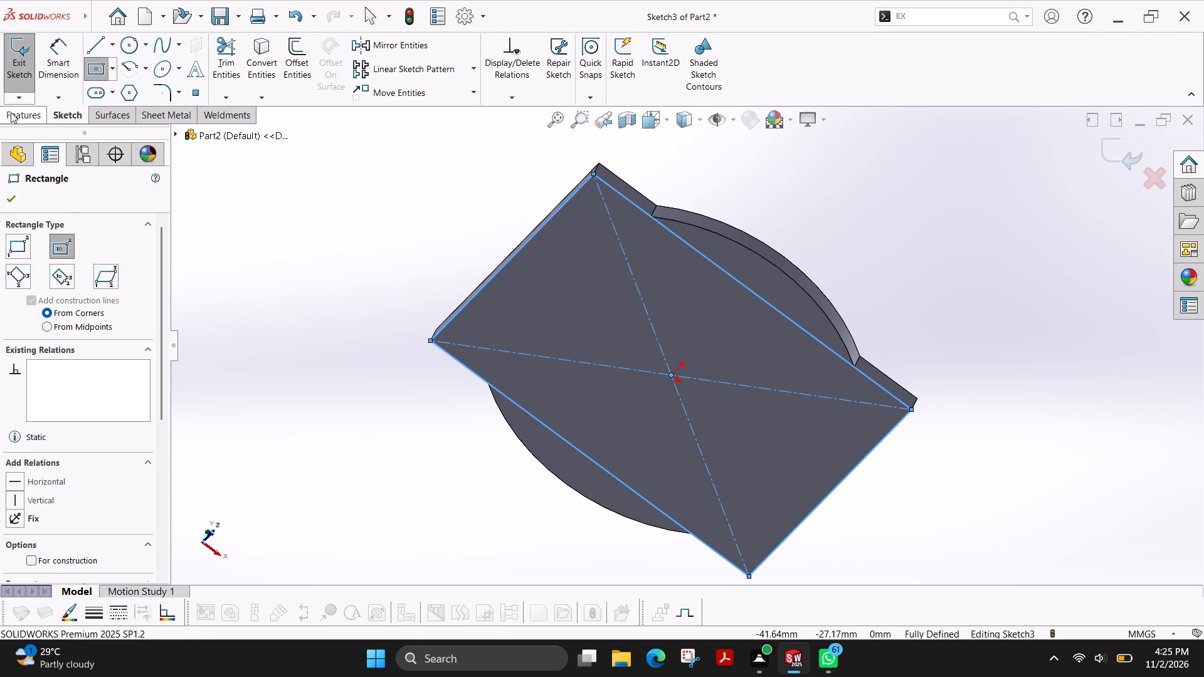
Cut away the material outside the rectangle with a 3 mm blind Extruded Cut, flipping the side to cut.
click(11, 113)
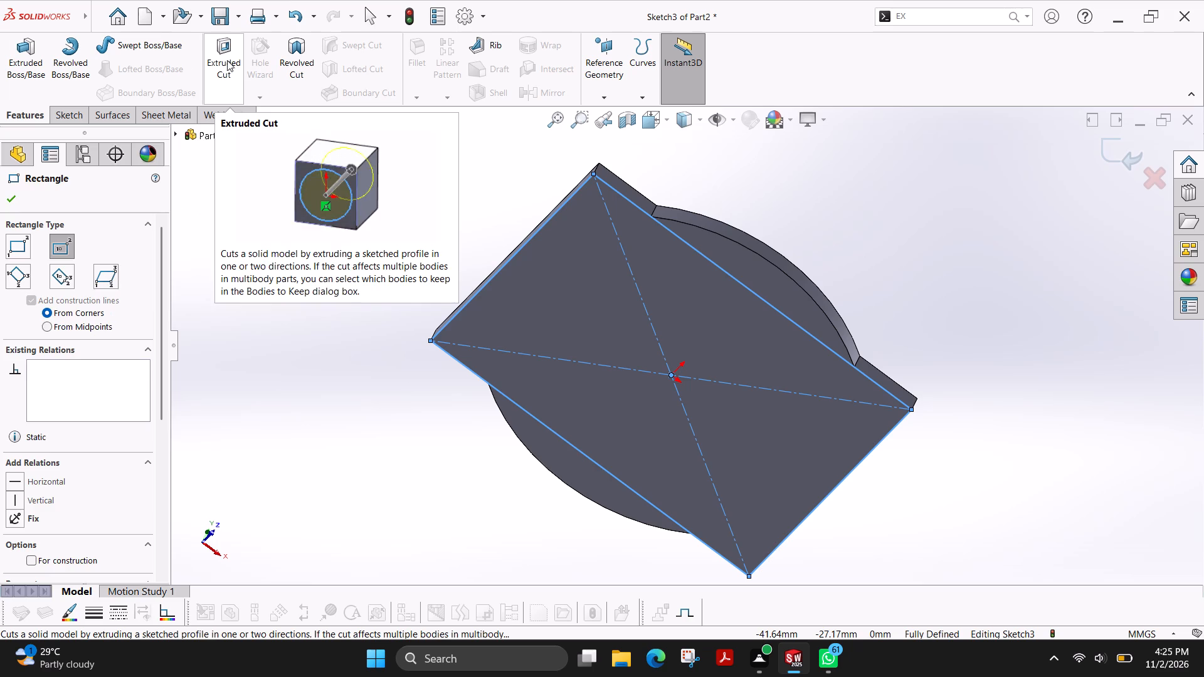
click(227, 59)
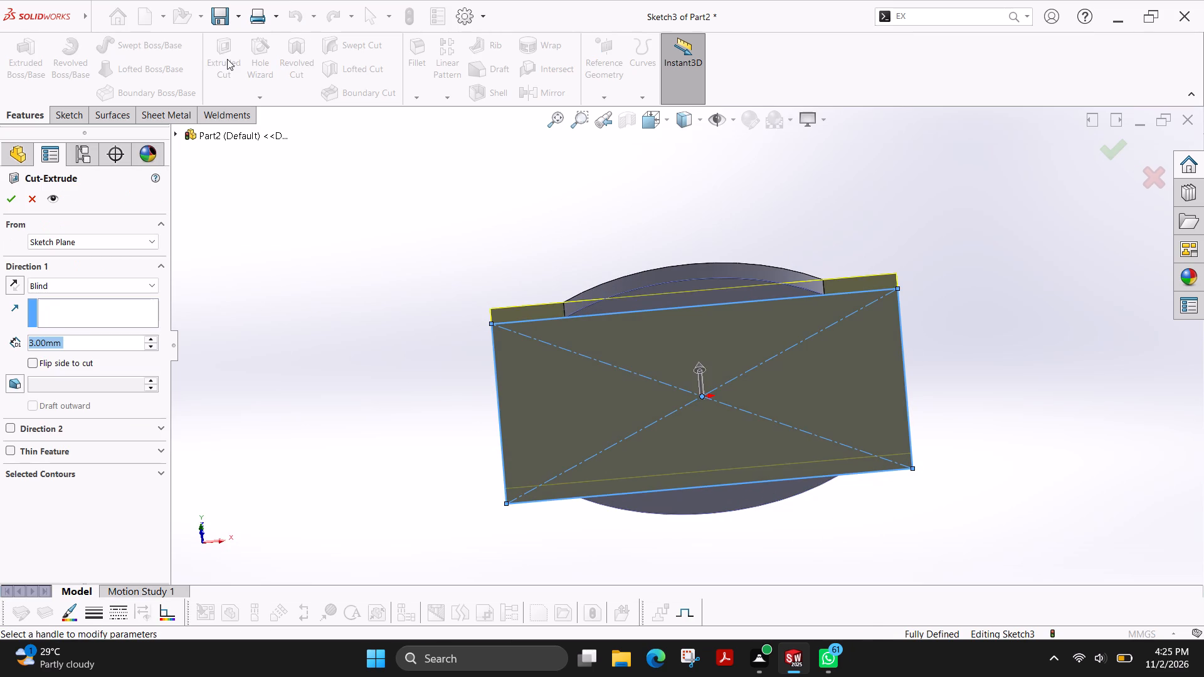
click(33, 360)
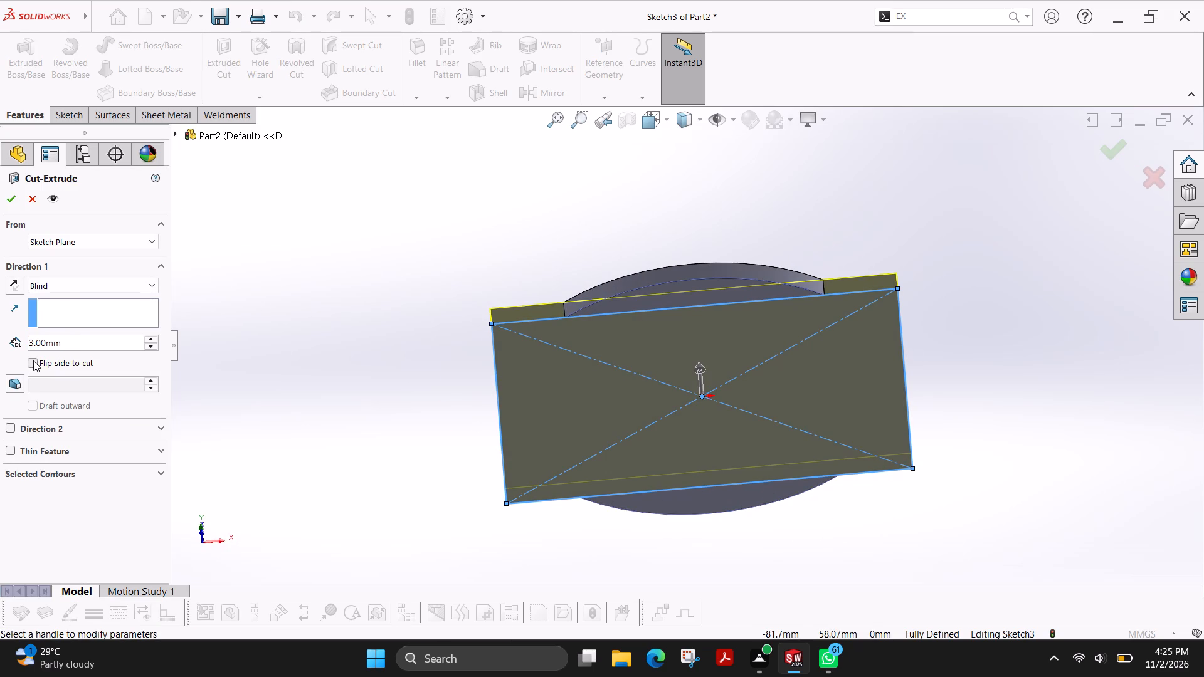
click(9, 205)
key(Escape)
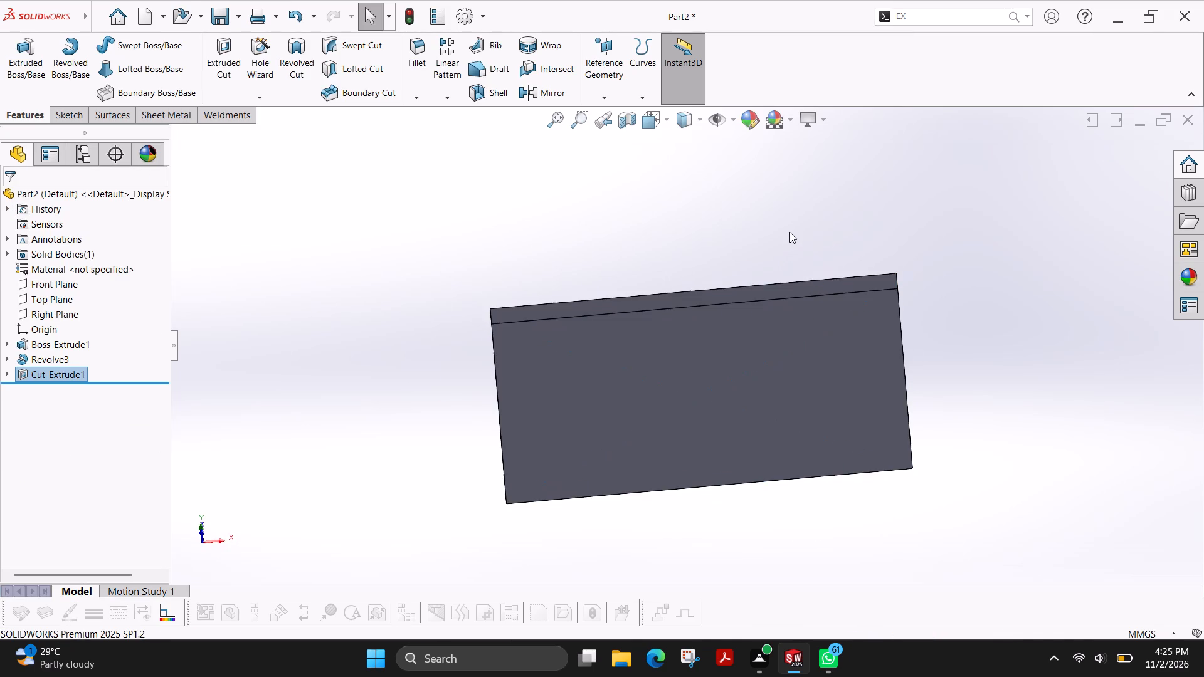
middle_drag(789, 230, 778, 429)
middle_drag(778, 433, 783, 463)
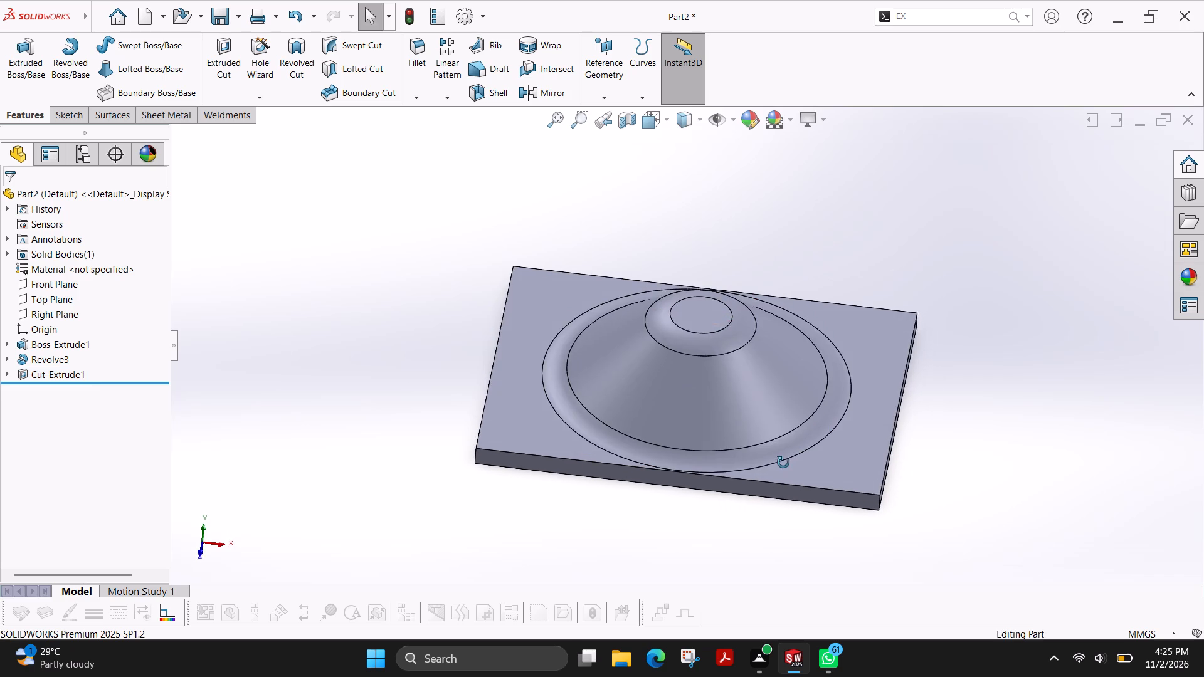
middle_drag(783, 463, 786, 526)
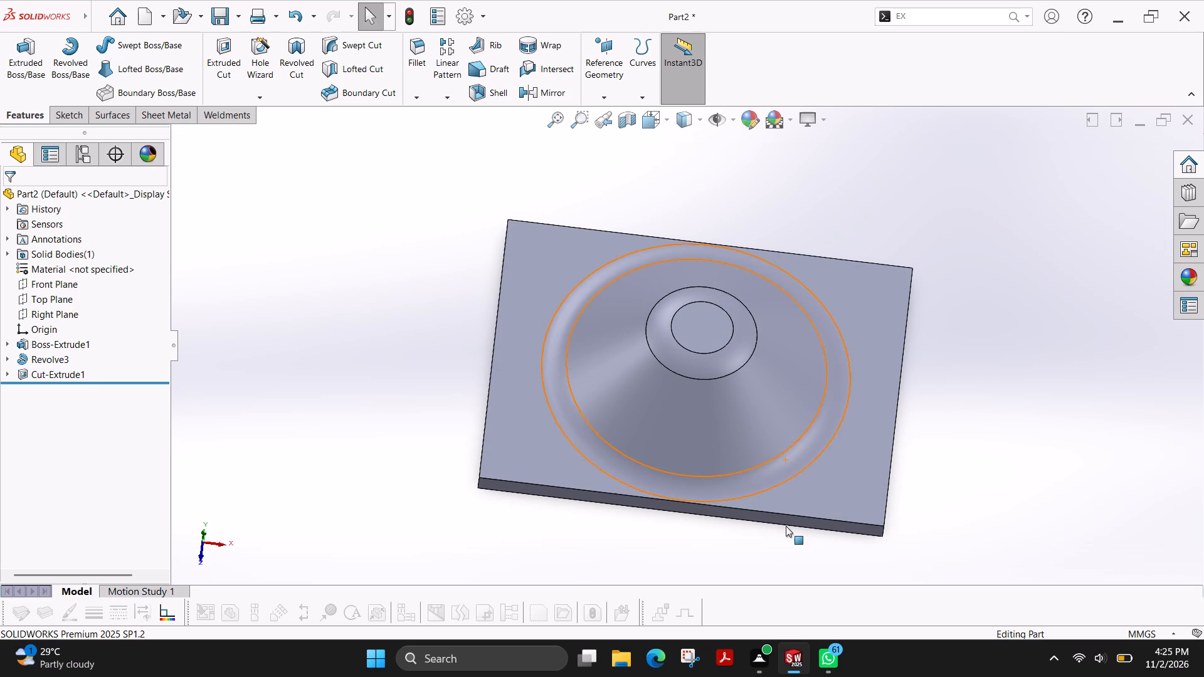
scroll(786, 526, up, 1)
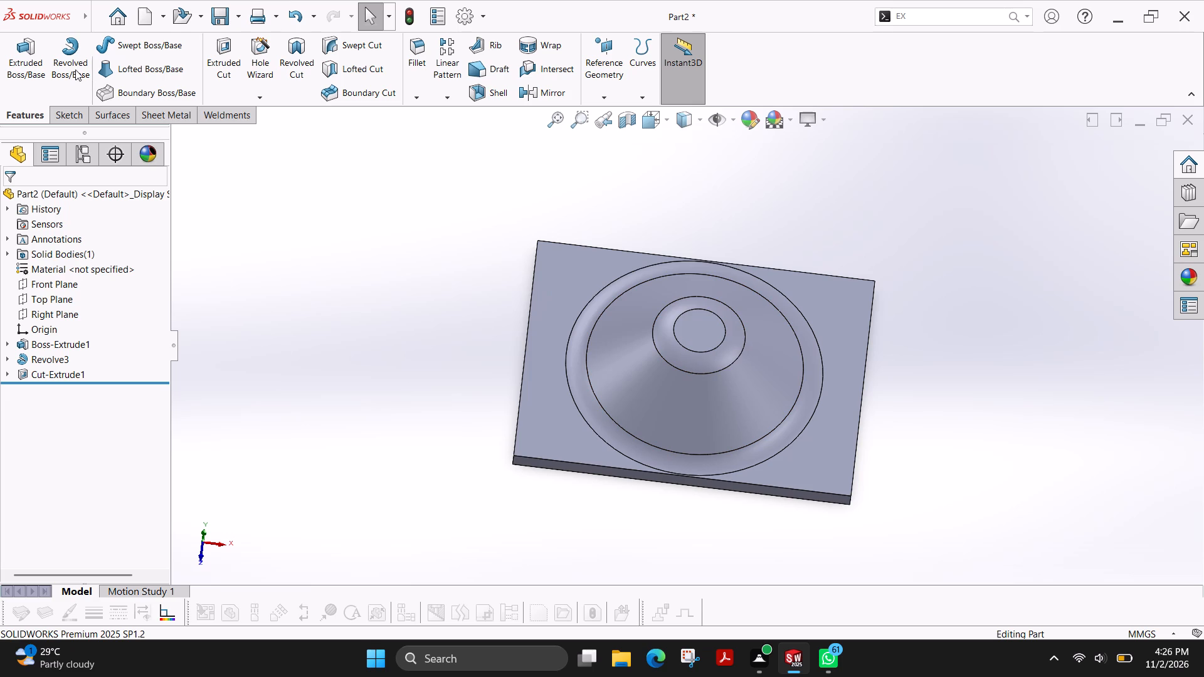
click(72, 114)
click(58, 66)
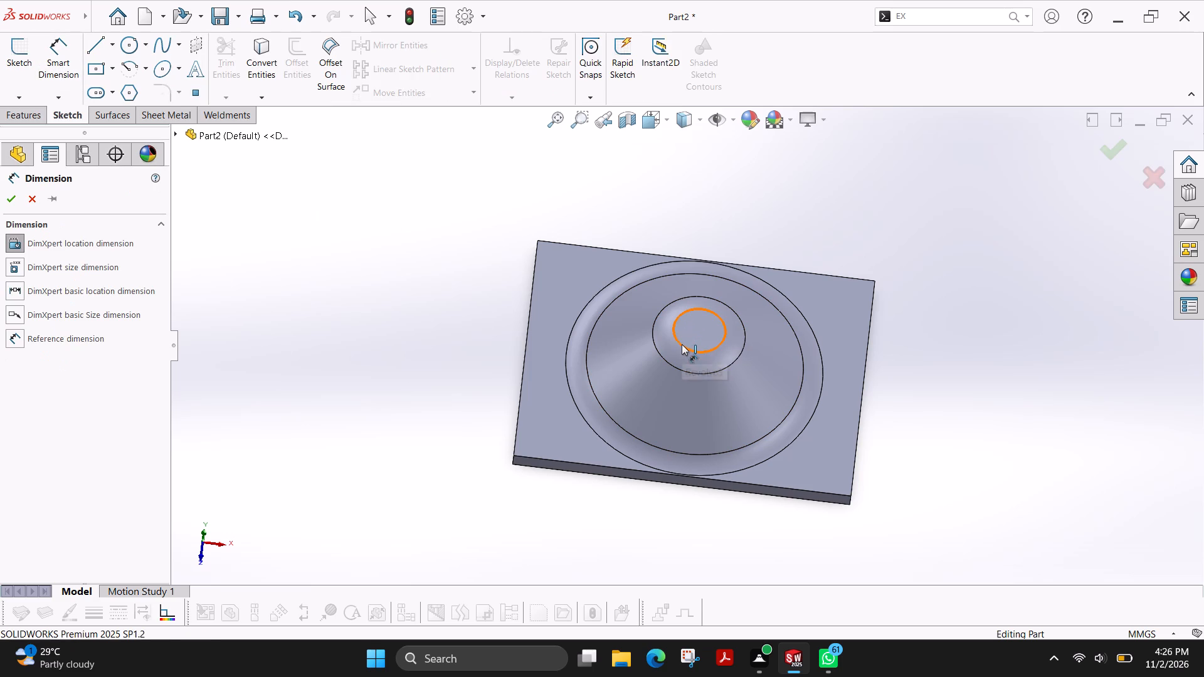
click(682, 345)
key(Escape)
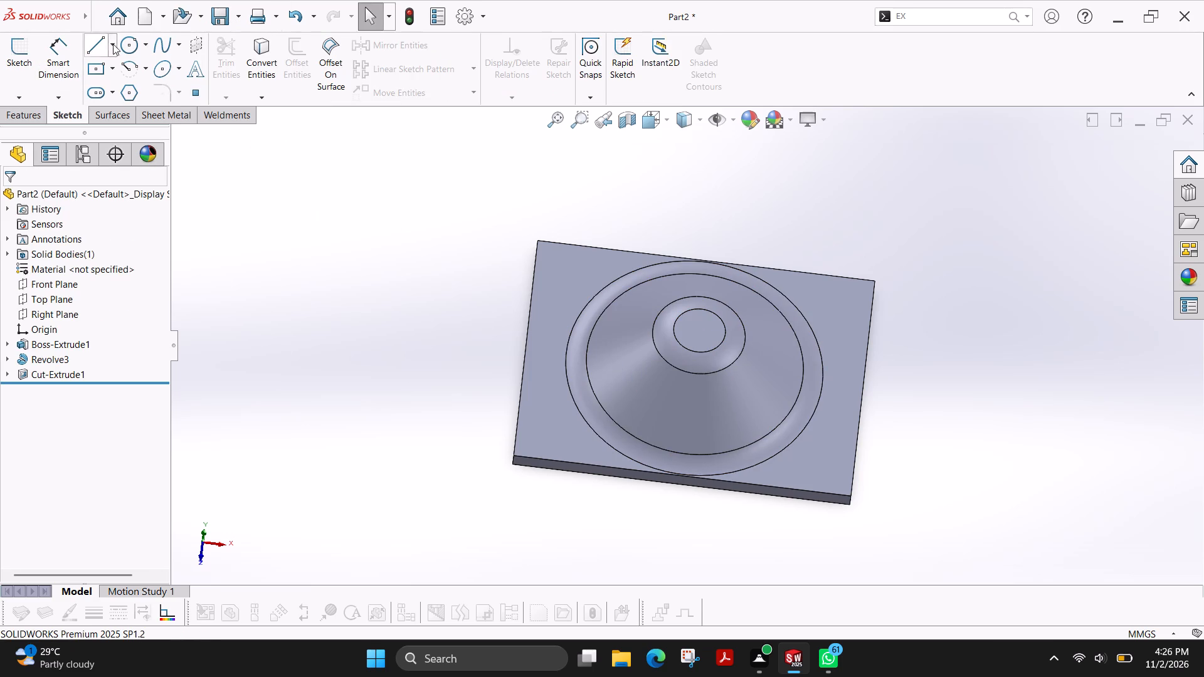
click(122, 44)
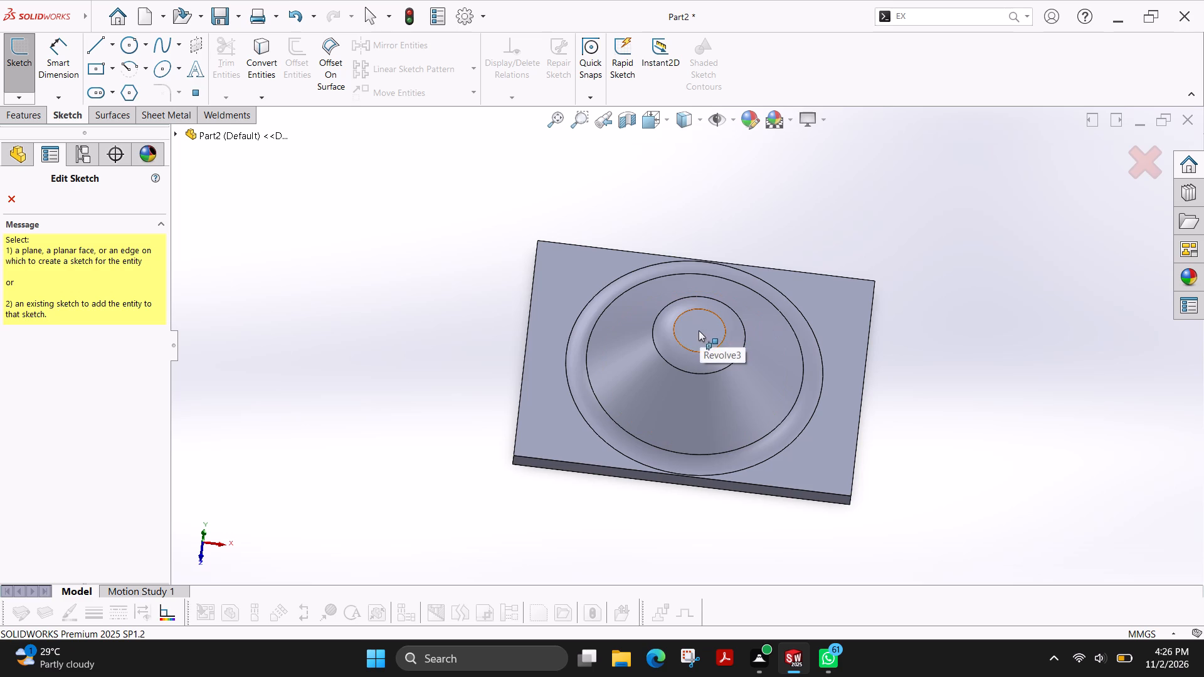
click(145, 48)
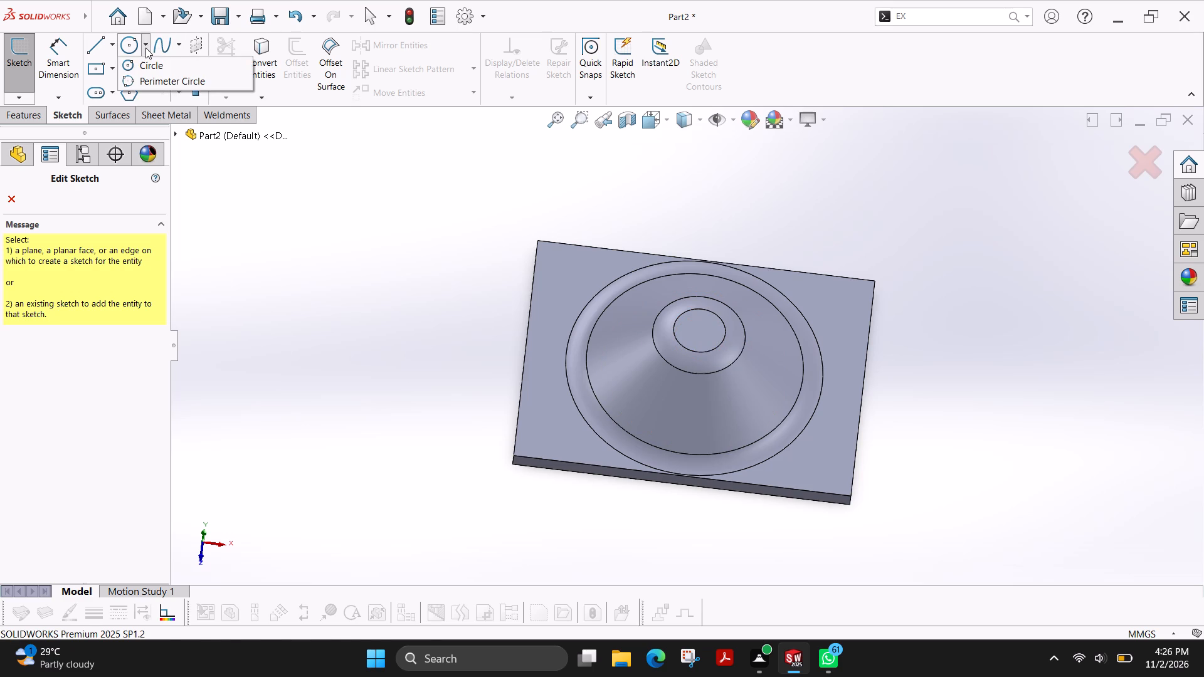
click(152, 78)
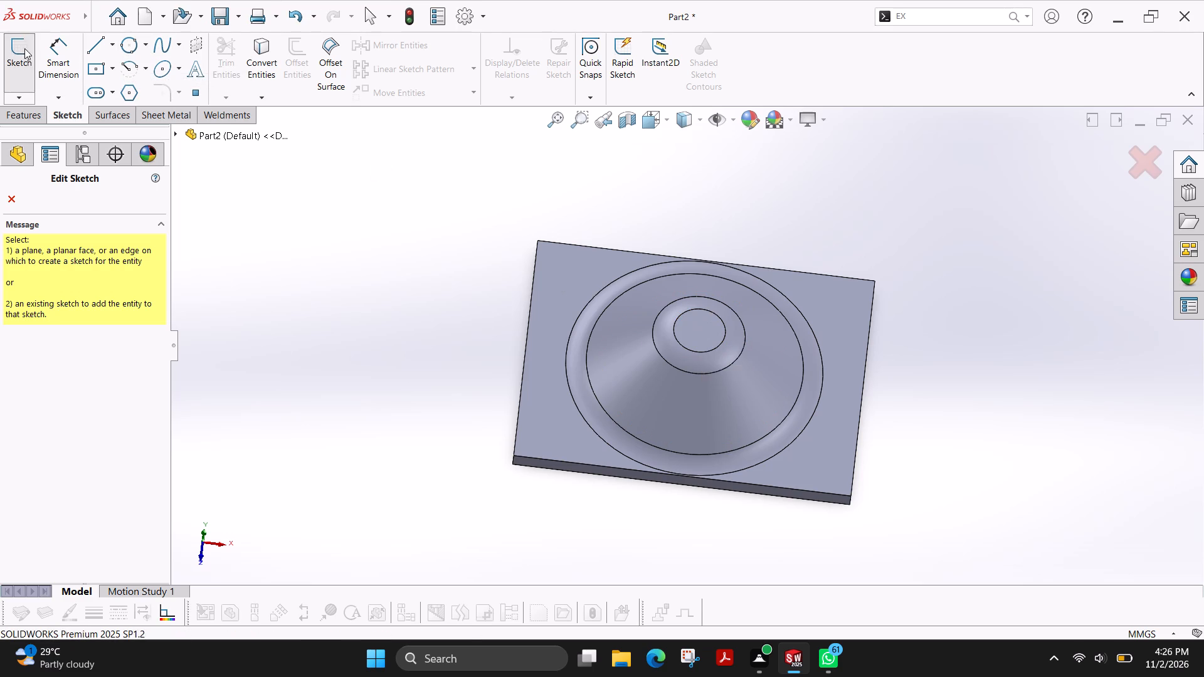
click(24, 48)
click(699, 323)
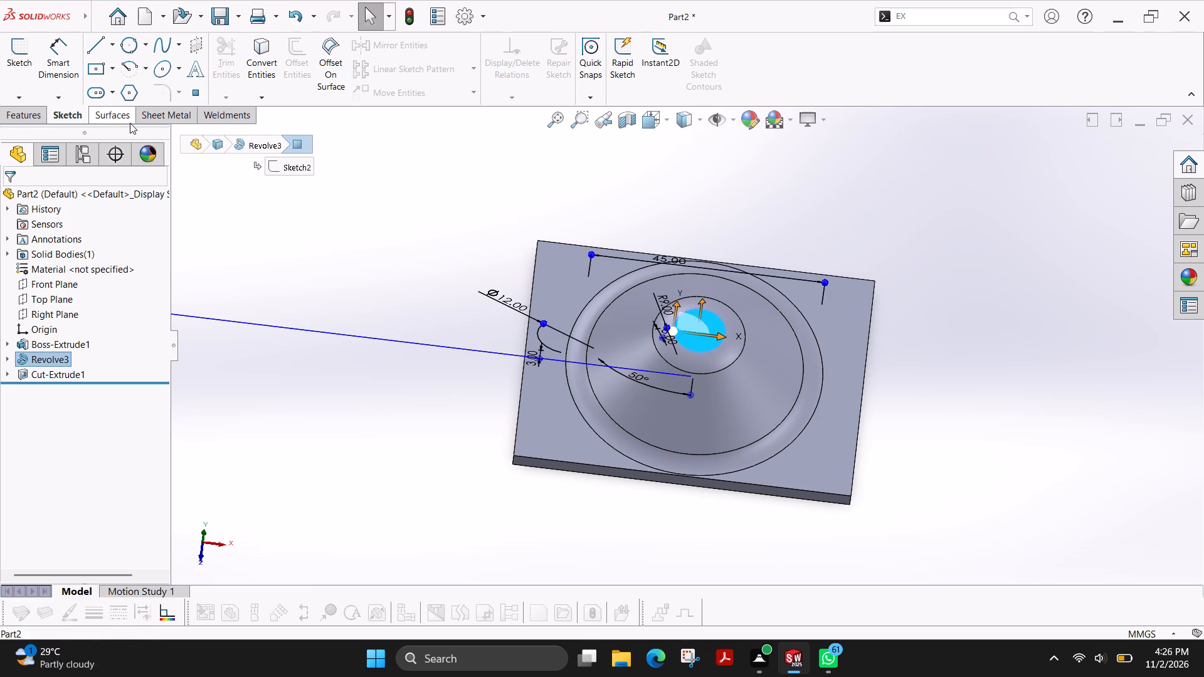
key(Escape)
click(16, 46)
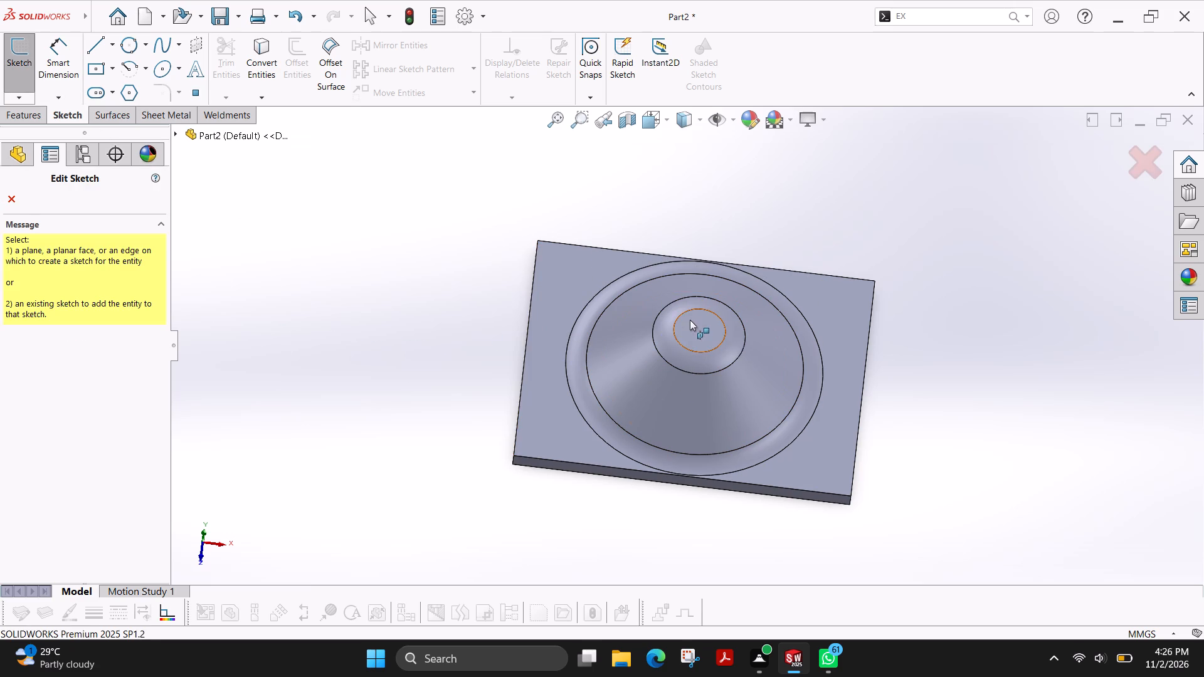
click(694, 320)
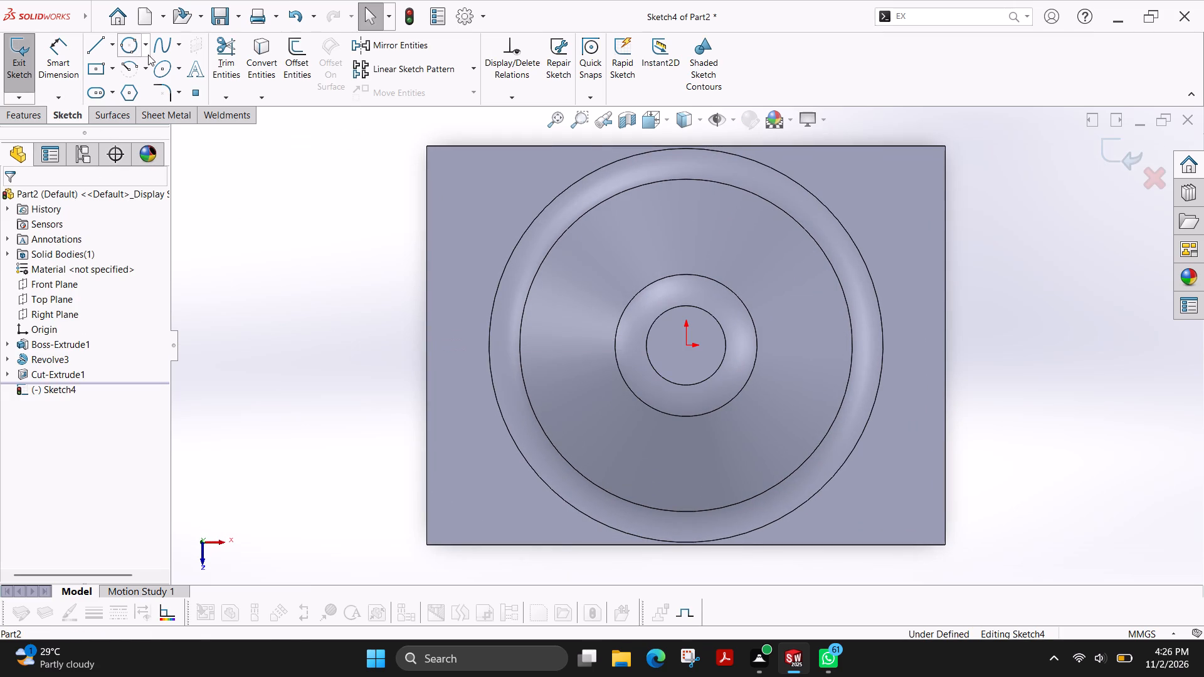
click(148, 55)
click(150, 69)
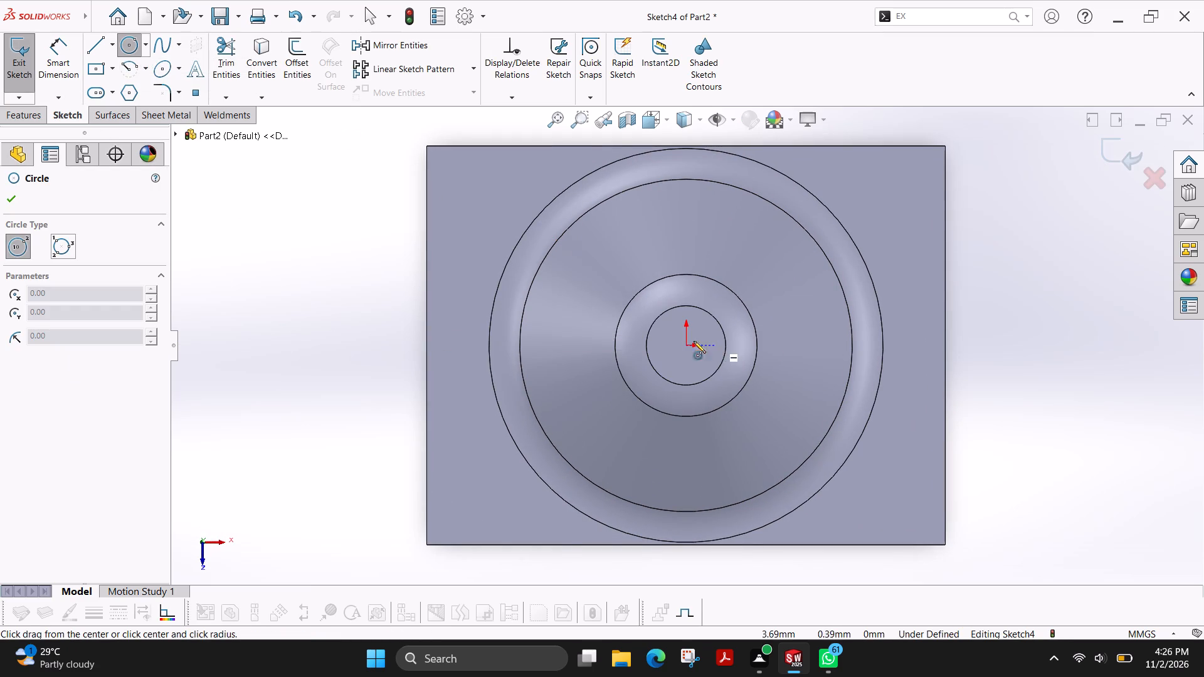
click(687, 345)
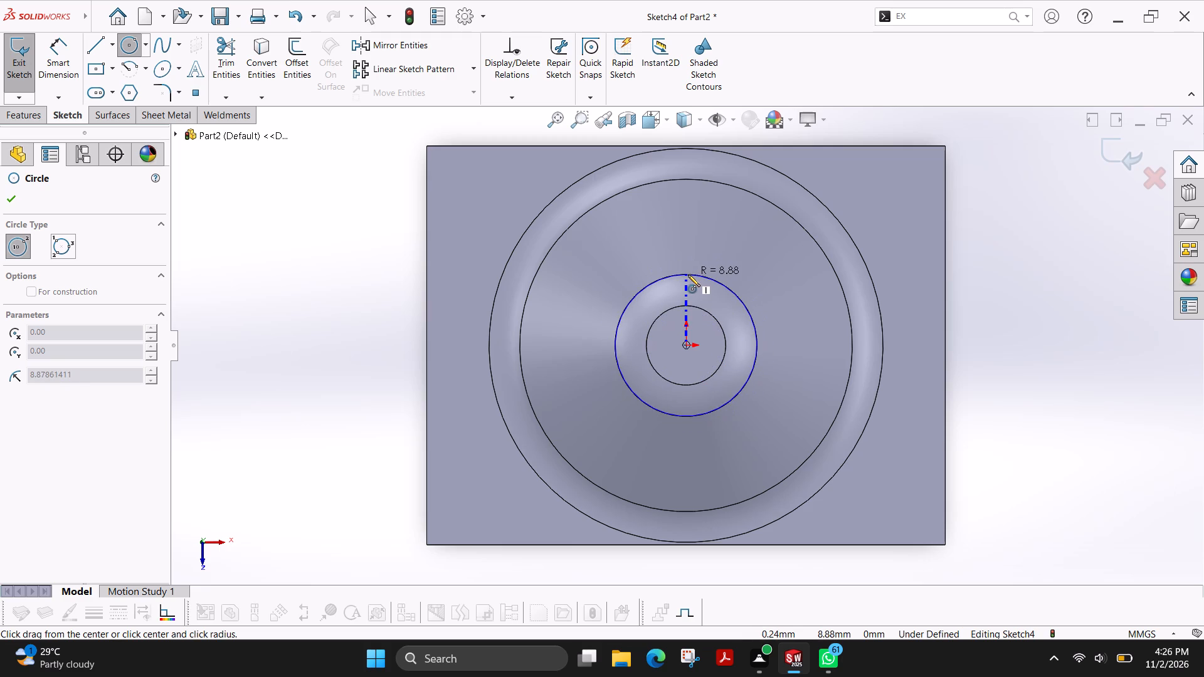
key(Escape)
Undo the new sketch on the boss's top face, the extruded cut with its rectangle sketch, and the revolve.
middle_drag(689, 315, 700, 130)
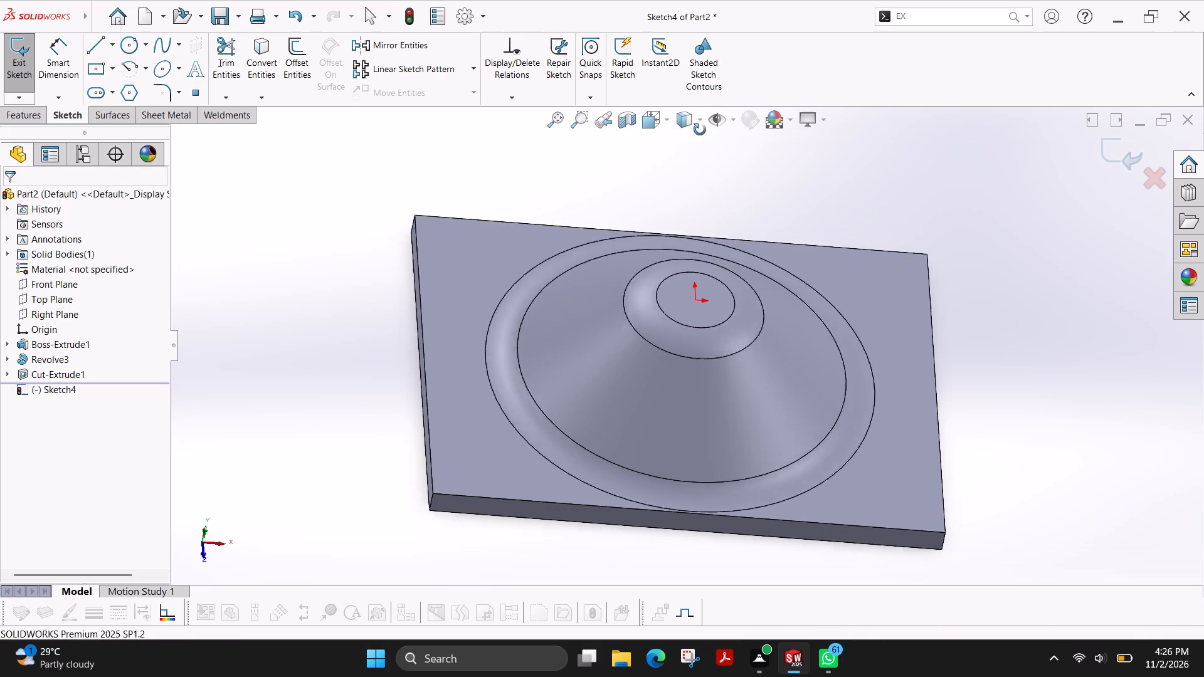
middle_drag(700, 130, 699, 122)
middle_drag(675, 357, 672, 243)
scroll(475, 288, up, 1)
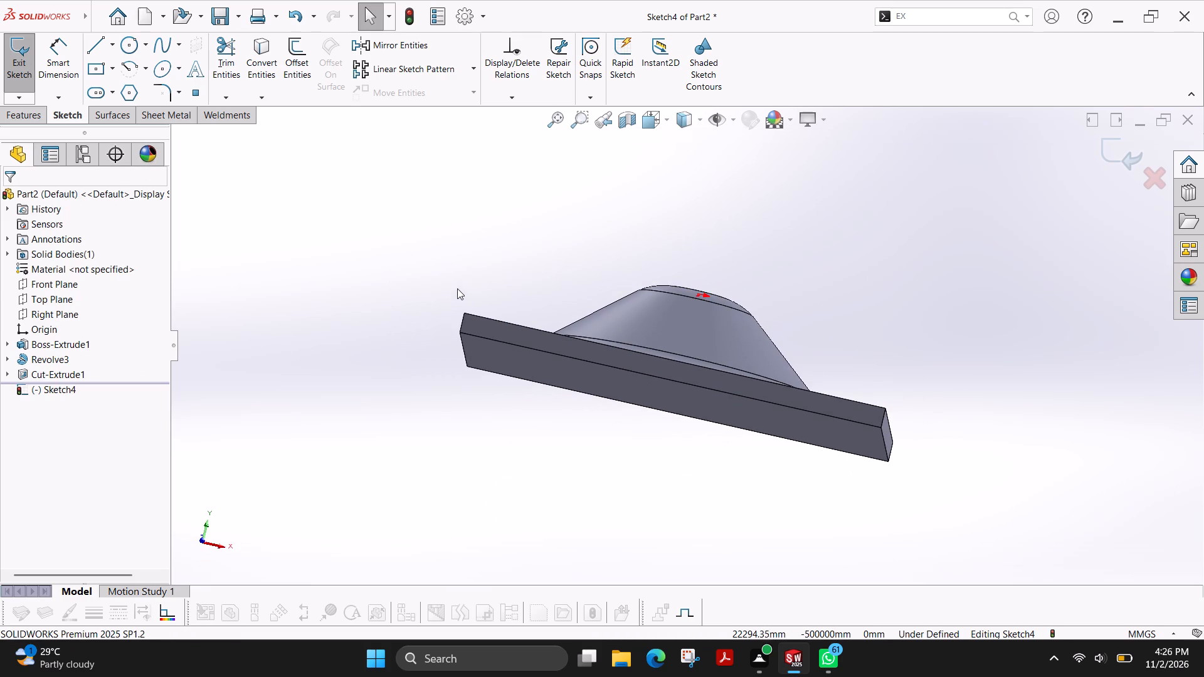
key(ctrl+z)
key(ctrl+z)
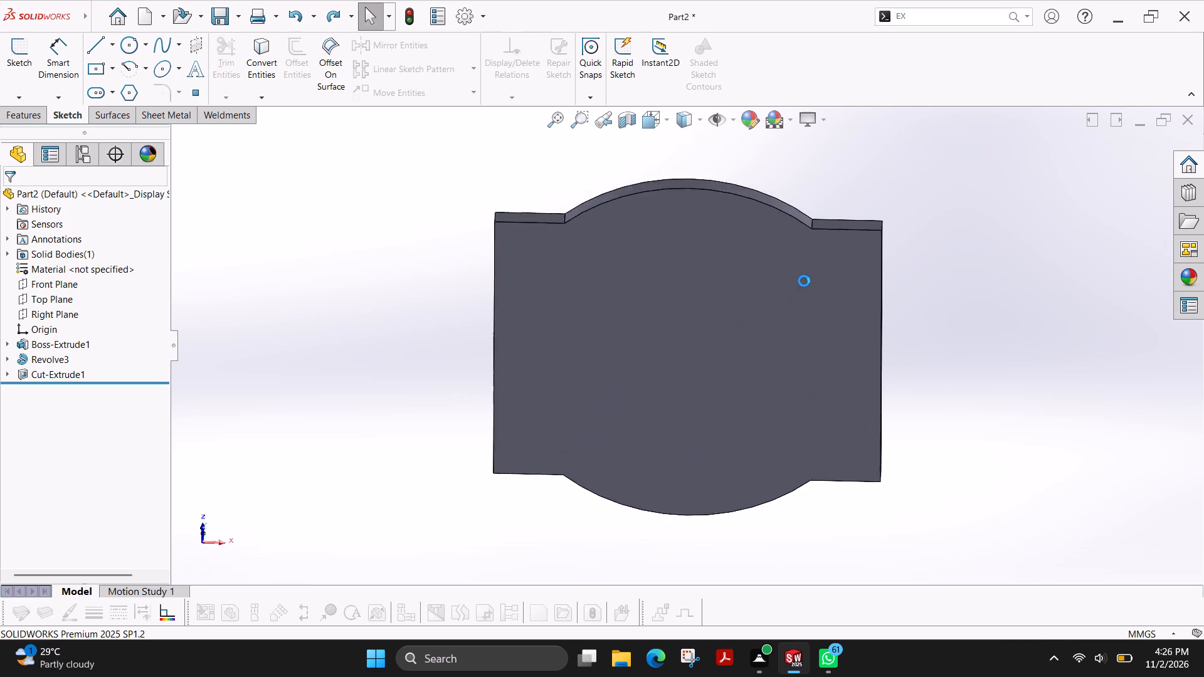
key(ctrl+z)
key(ctrl+z)
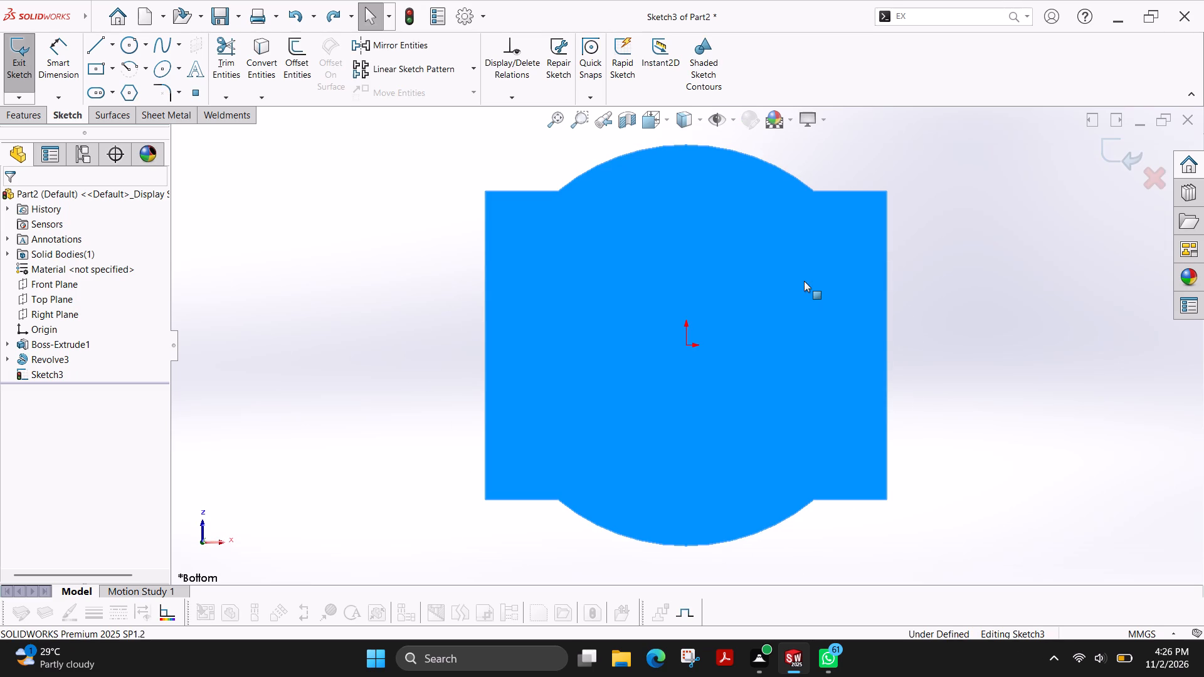
key(ctrl+z)
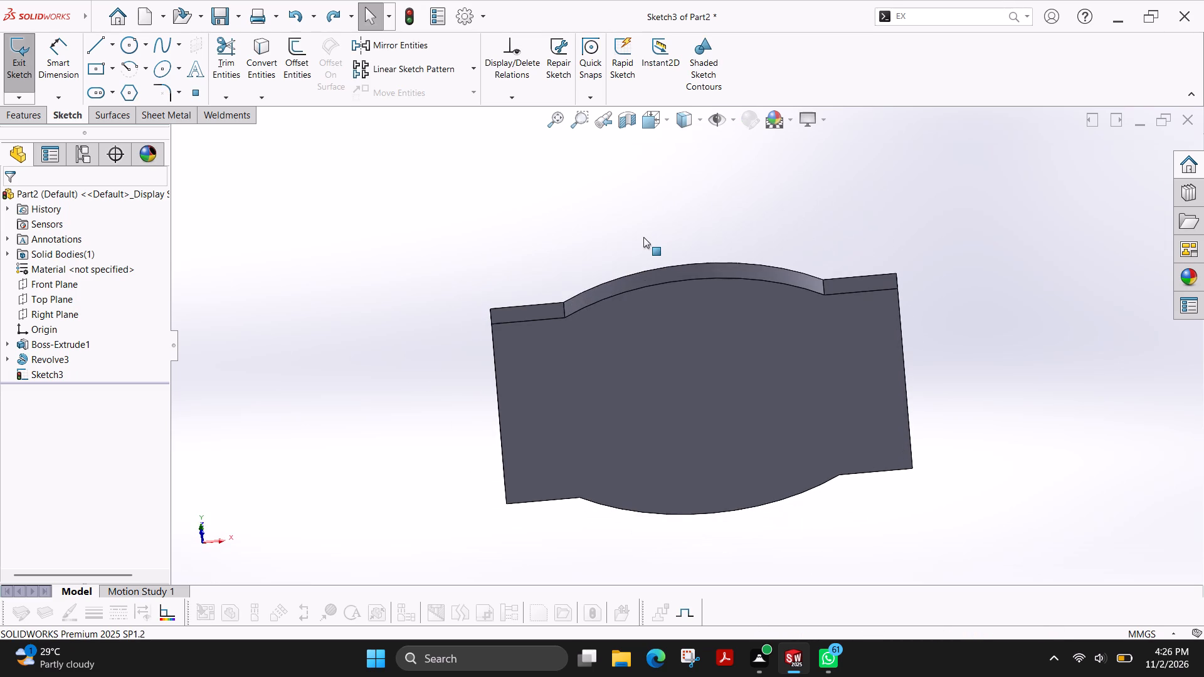
key(ctrl+z)
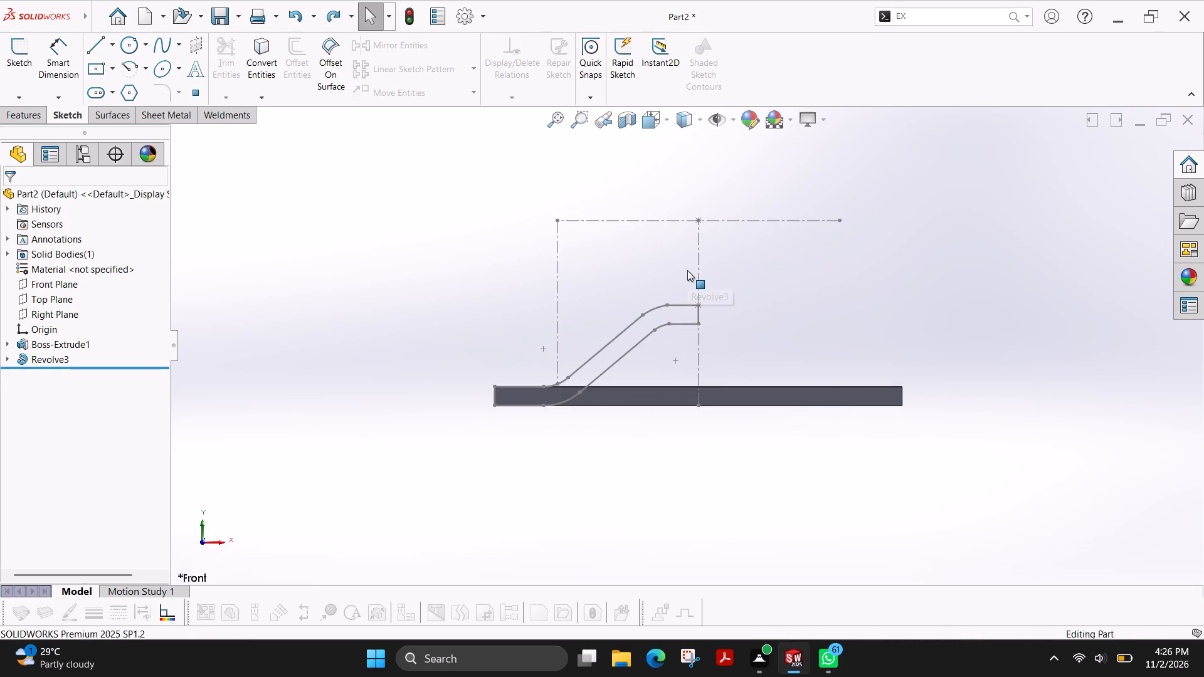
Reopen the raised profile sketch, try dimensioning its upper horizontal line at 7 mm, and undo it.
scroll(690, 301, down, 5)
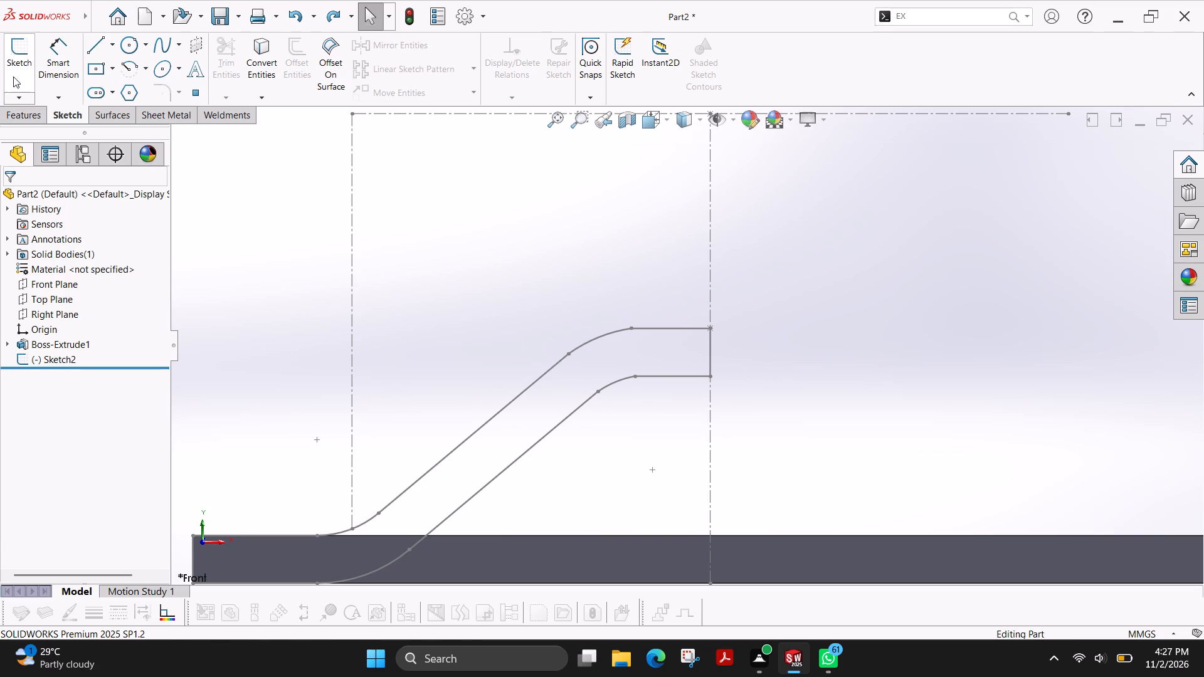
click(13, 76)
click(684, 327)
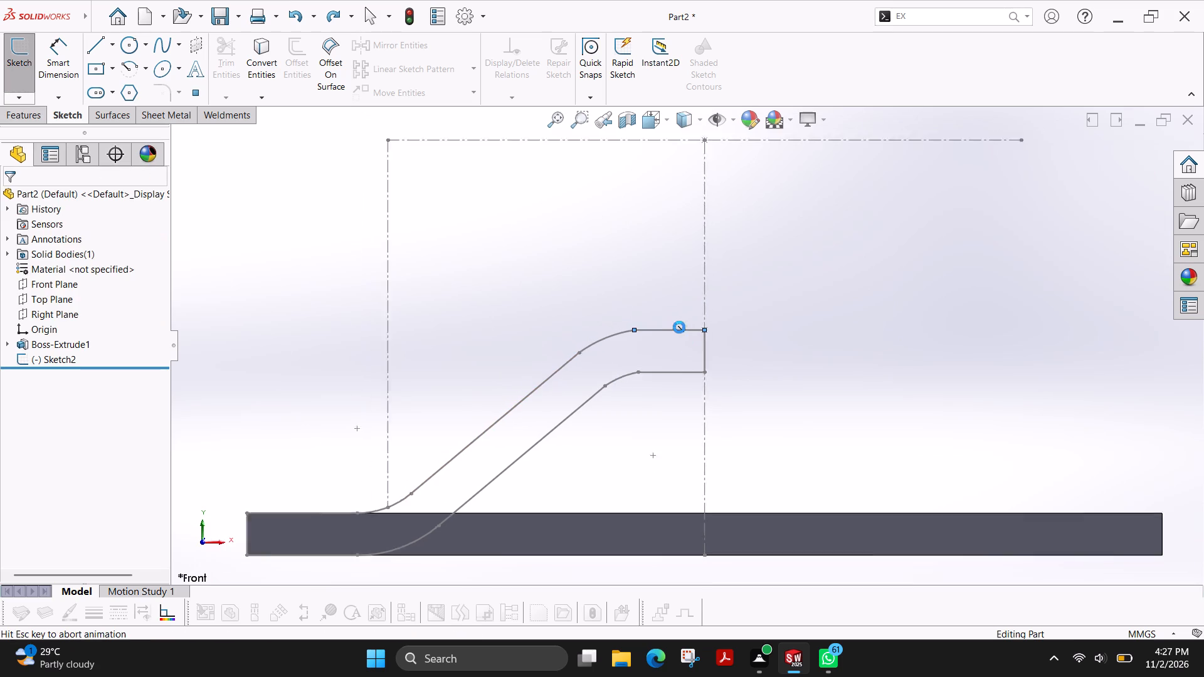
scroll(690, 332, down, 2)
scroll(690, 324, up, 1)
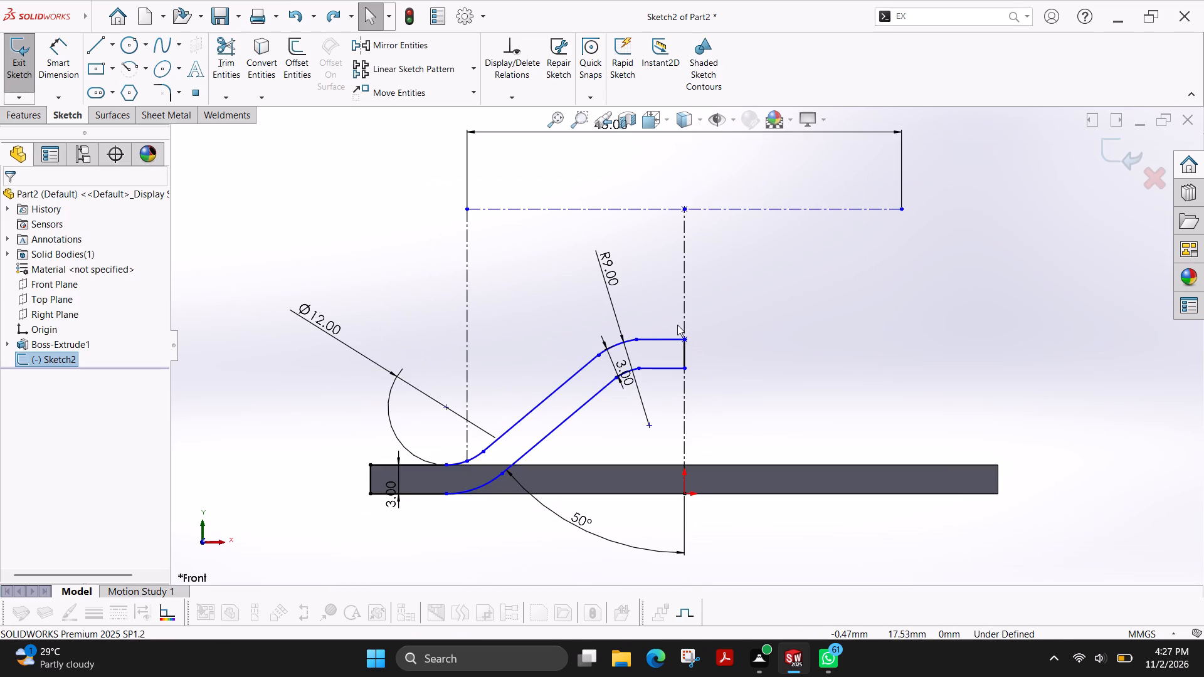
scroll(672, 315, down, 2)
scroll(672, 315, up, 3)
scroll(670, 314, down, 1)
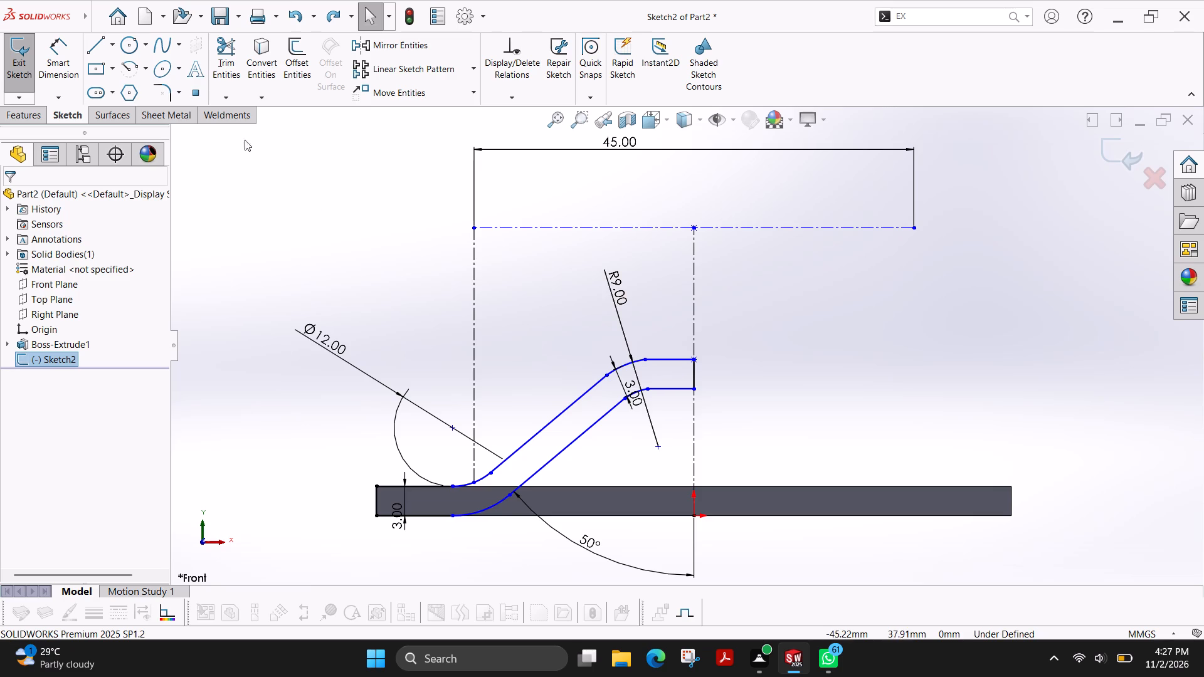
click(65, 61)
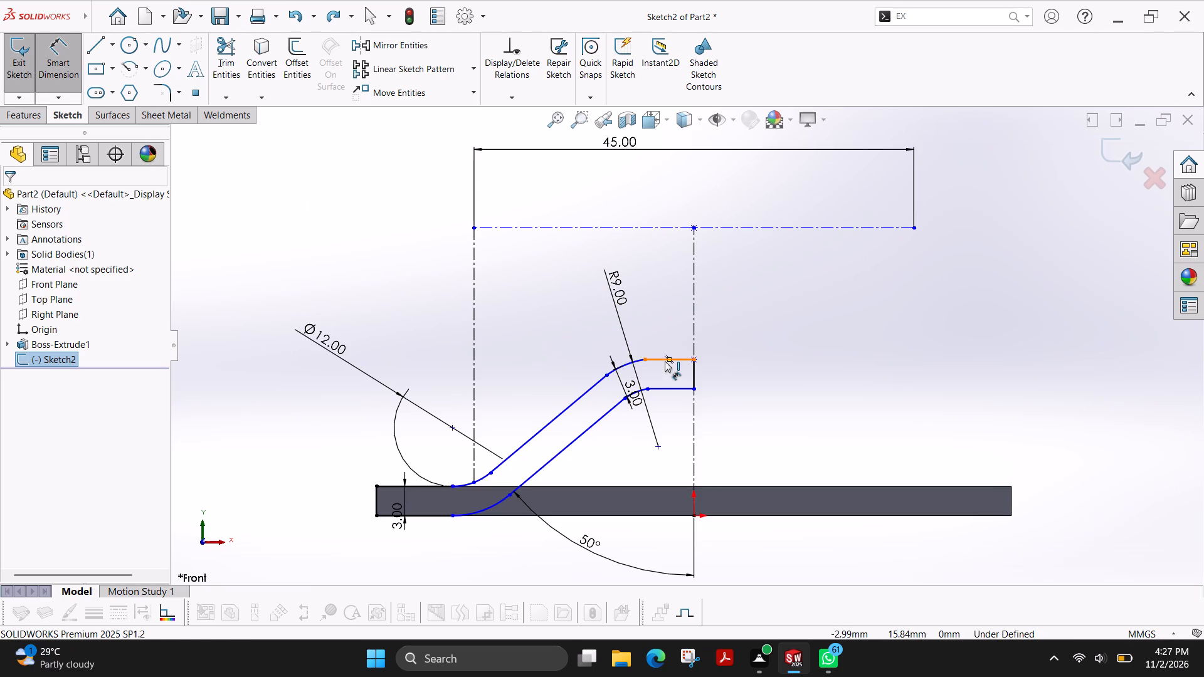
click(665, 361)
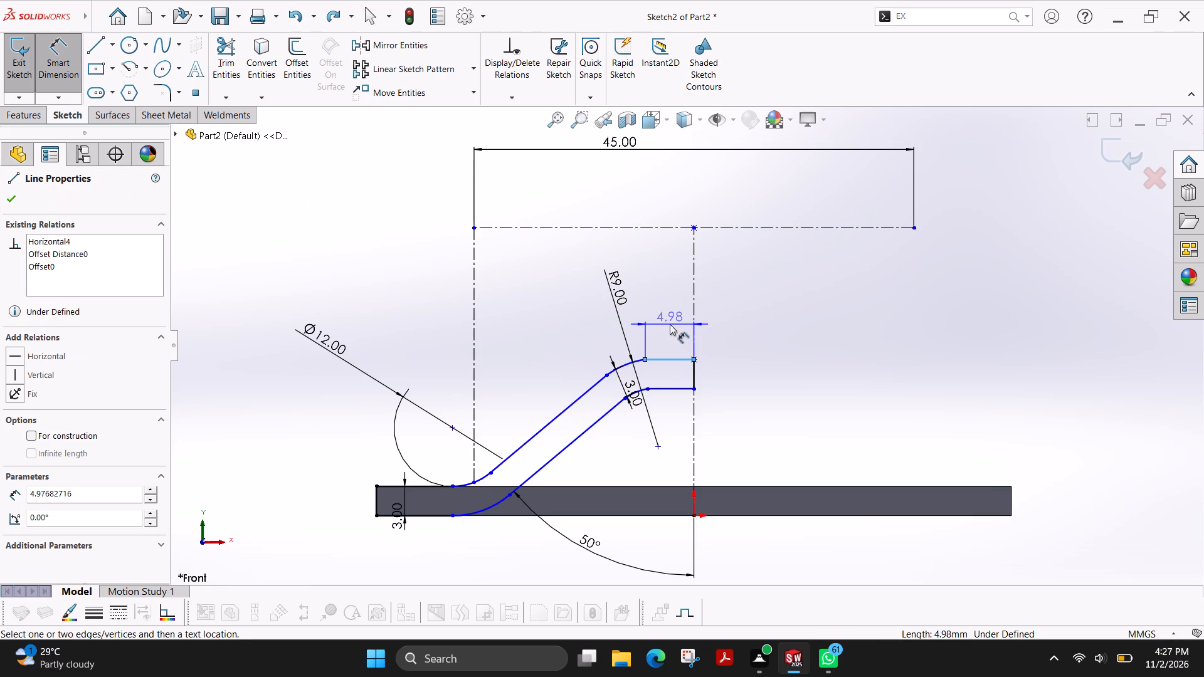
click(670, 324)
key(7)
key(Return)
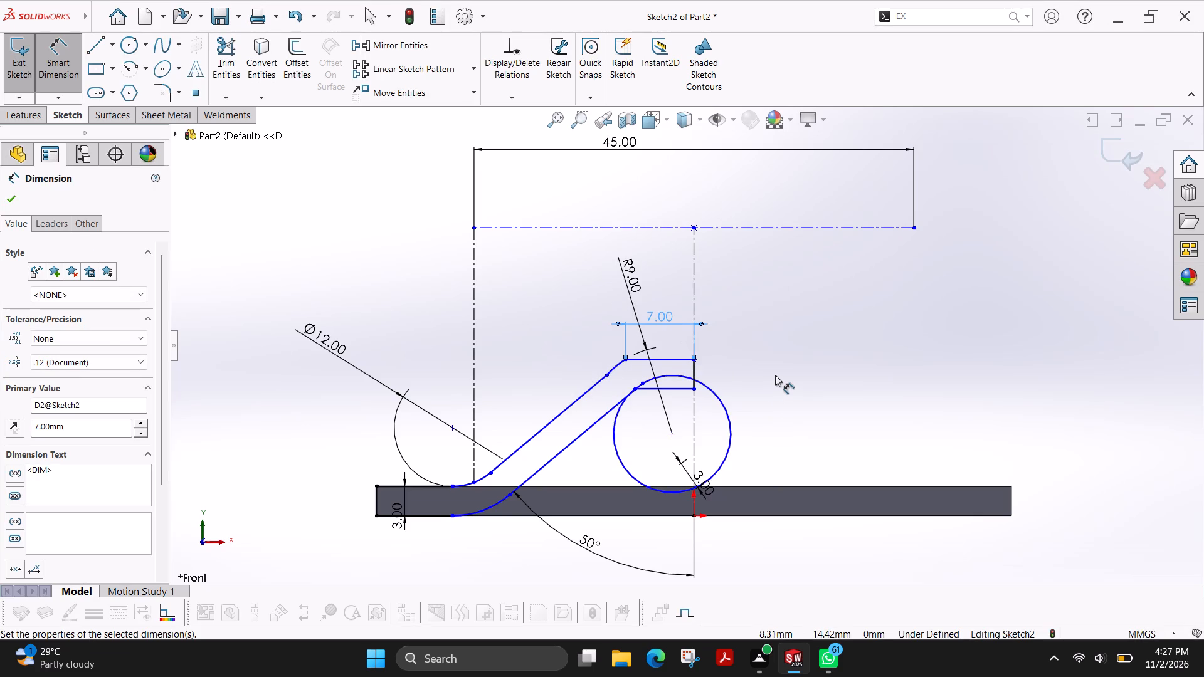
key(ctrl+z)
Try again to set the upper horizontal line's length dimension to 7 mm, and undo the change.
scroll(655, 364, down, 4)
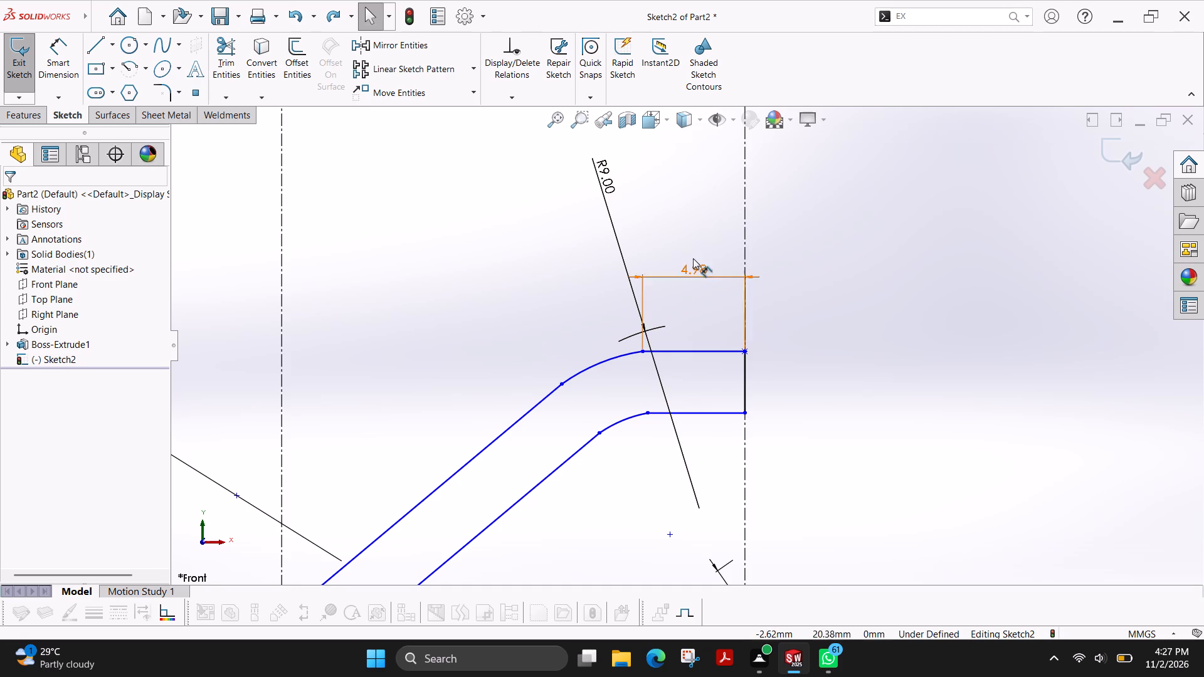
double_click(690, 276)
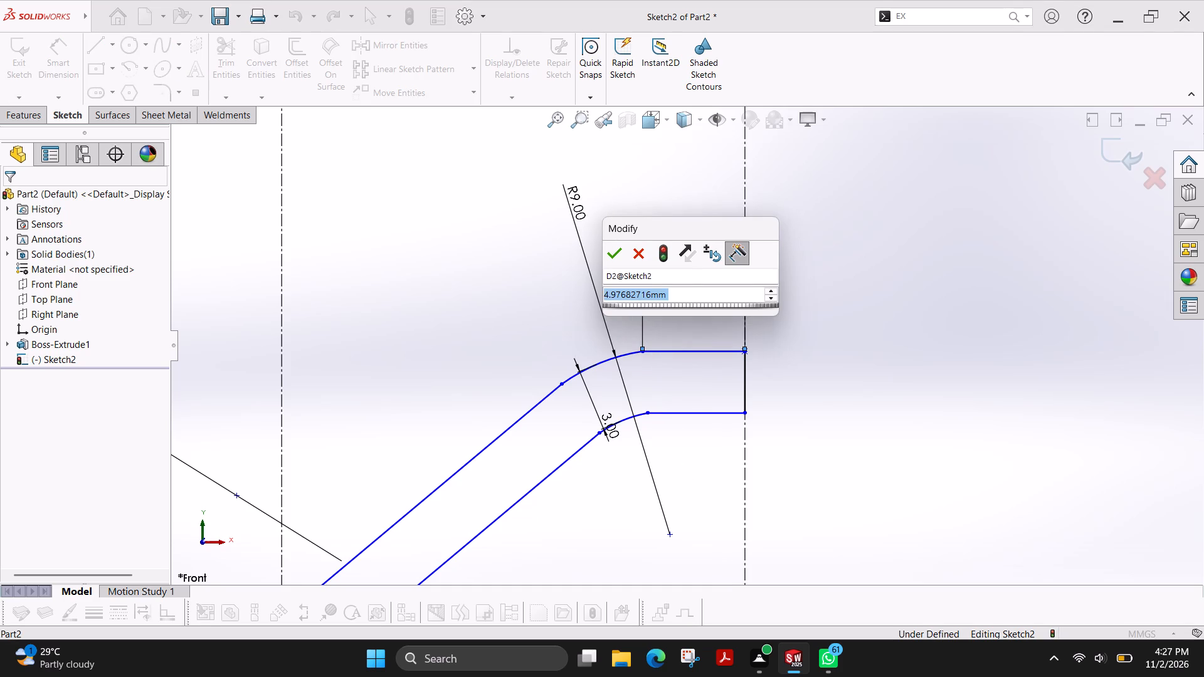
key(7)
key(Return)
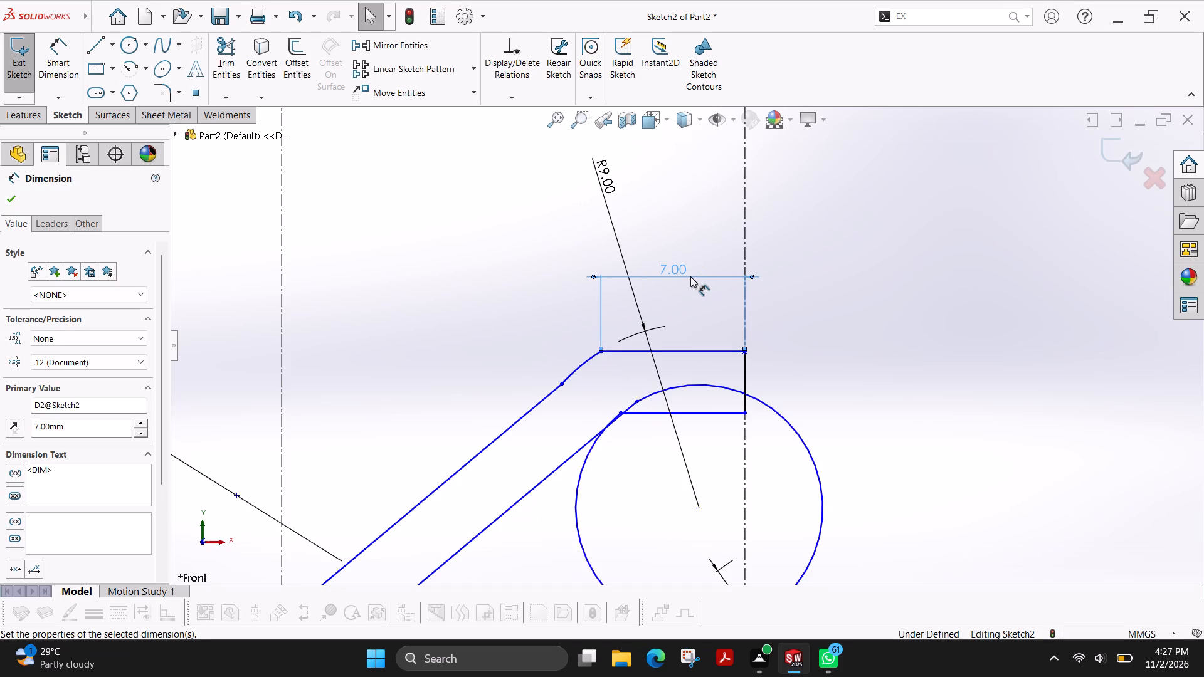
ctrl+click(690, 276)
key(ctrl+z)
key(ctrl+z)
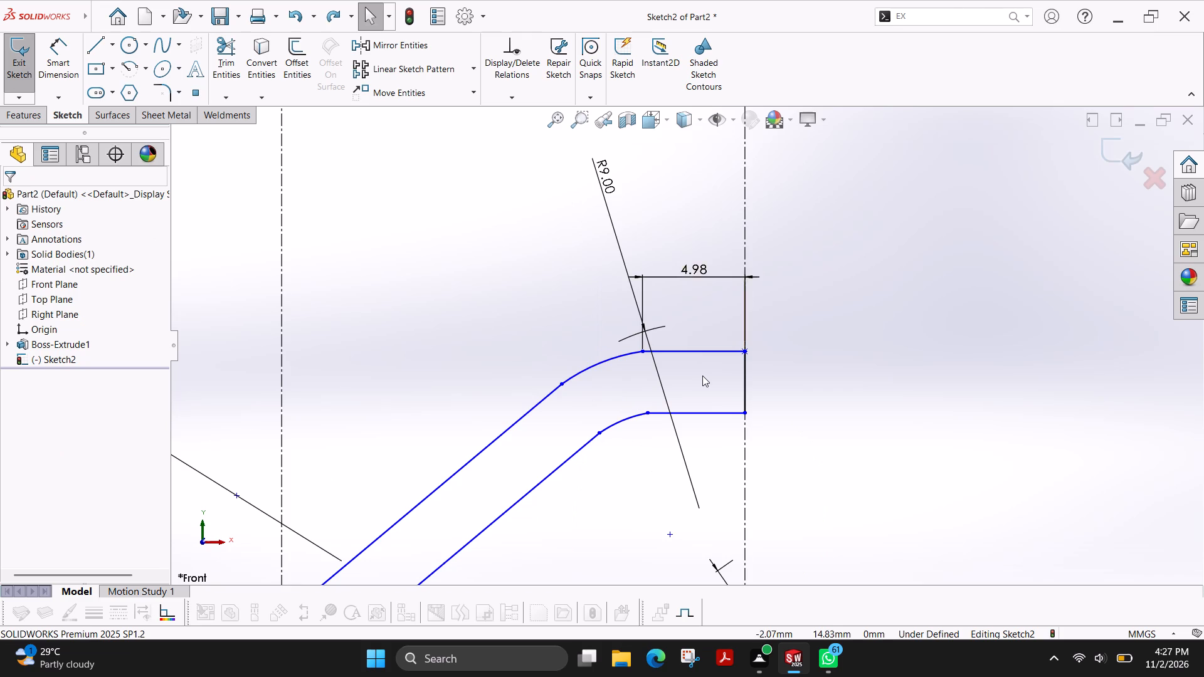
Undo the profile sketch edits back to the two-sided version with both sloped sides and the 14 mm top-width dimension.
scroll(702, 375, up, 4)
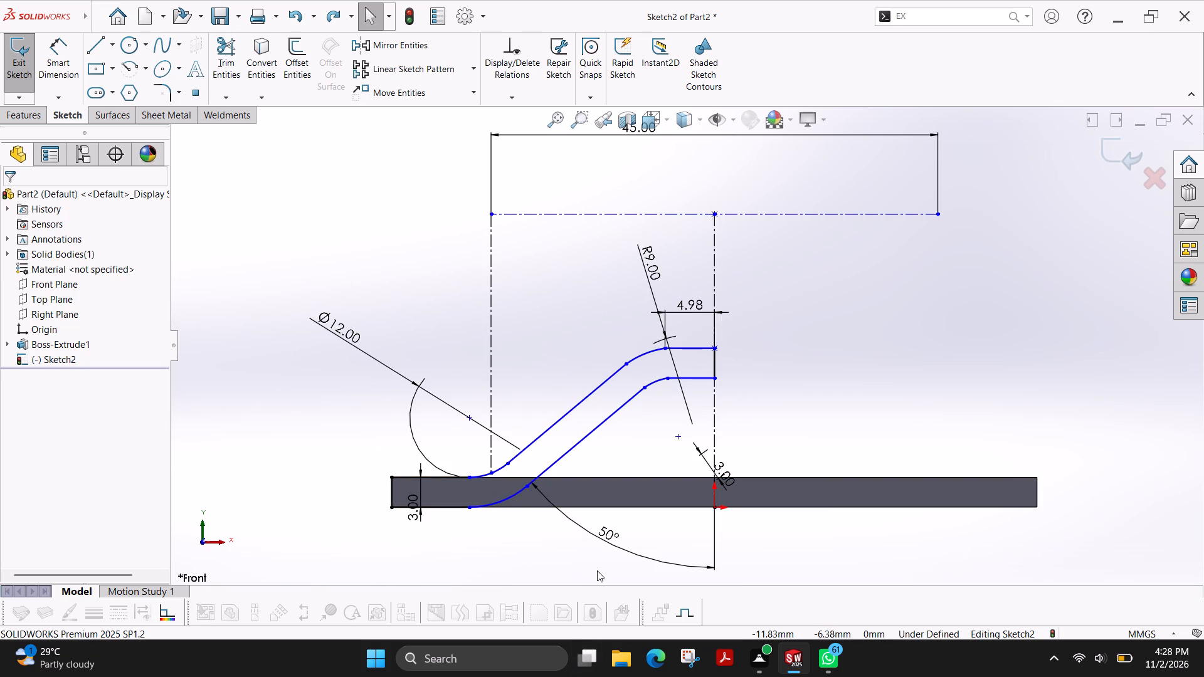
key(ctrl+z)
key(ctrl+z)
key(ctrl+z)
key(ctrl+z)
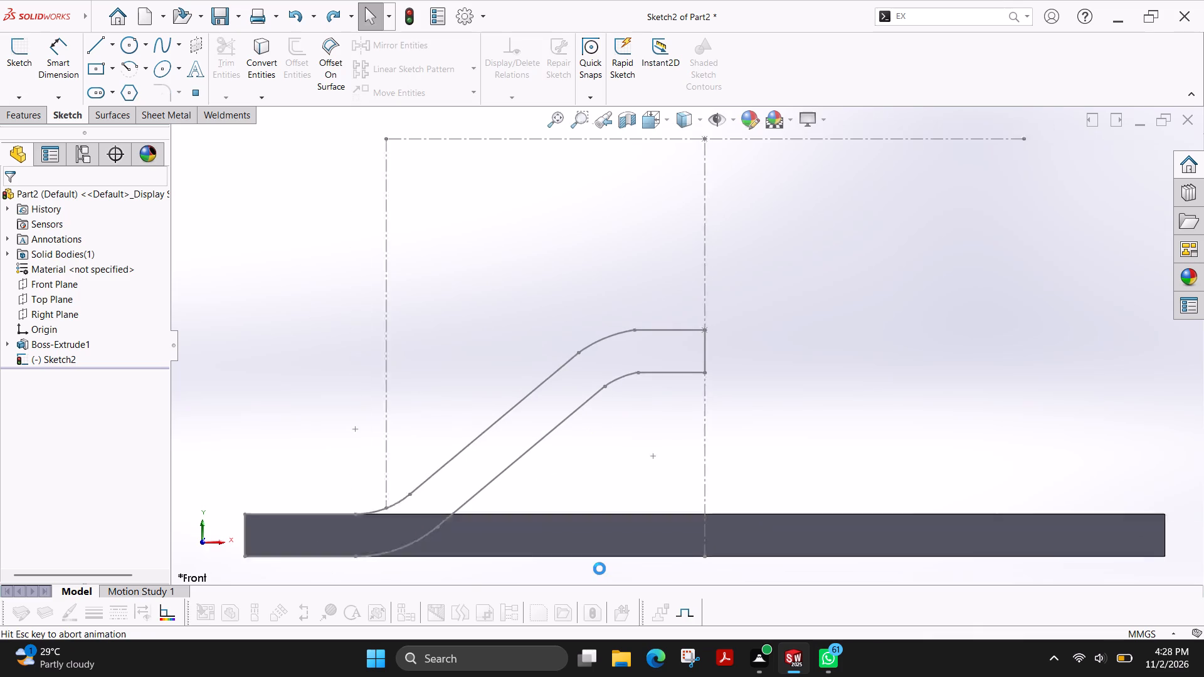
key(ctrl+z)
key(ctrl+z)
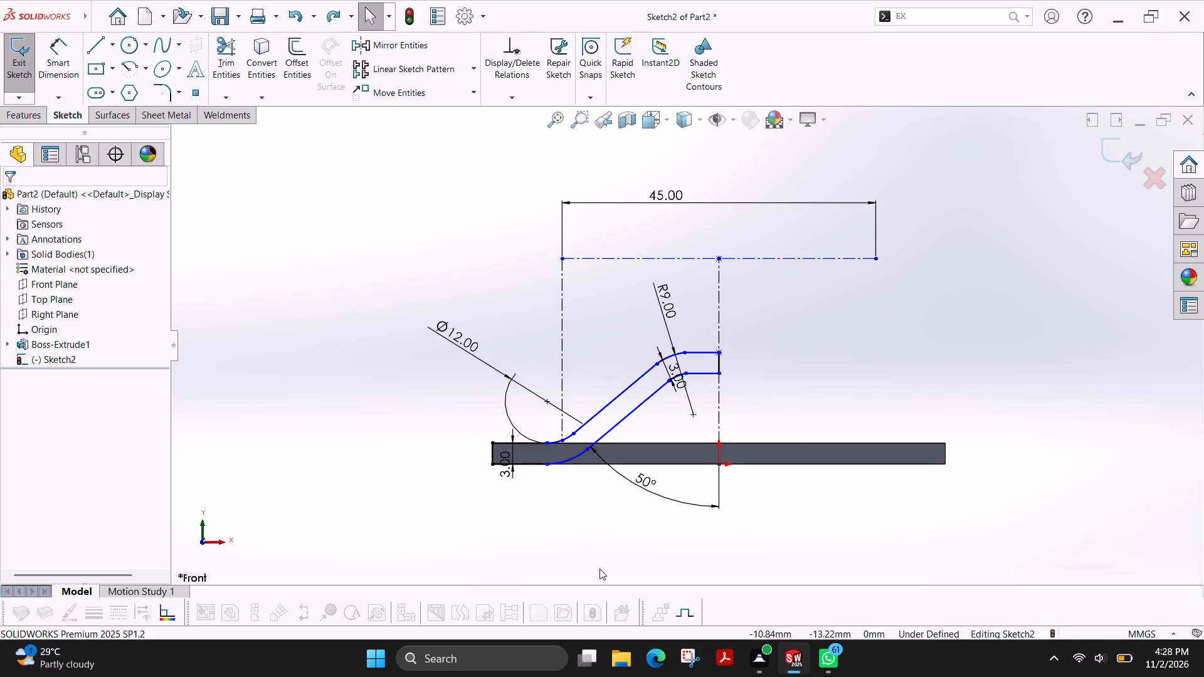
key(ctrl+z)
key(ctrl+z)
key(ctrl+z)
key(ctrl+z)
key(ctrl+z)
key(ctrl+z)
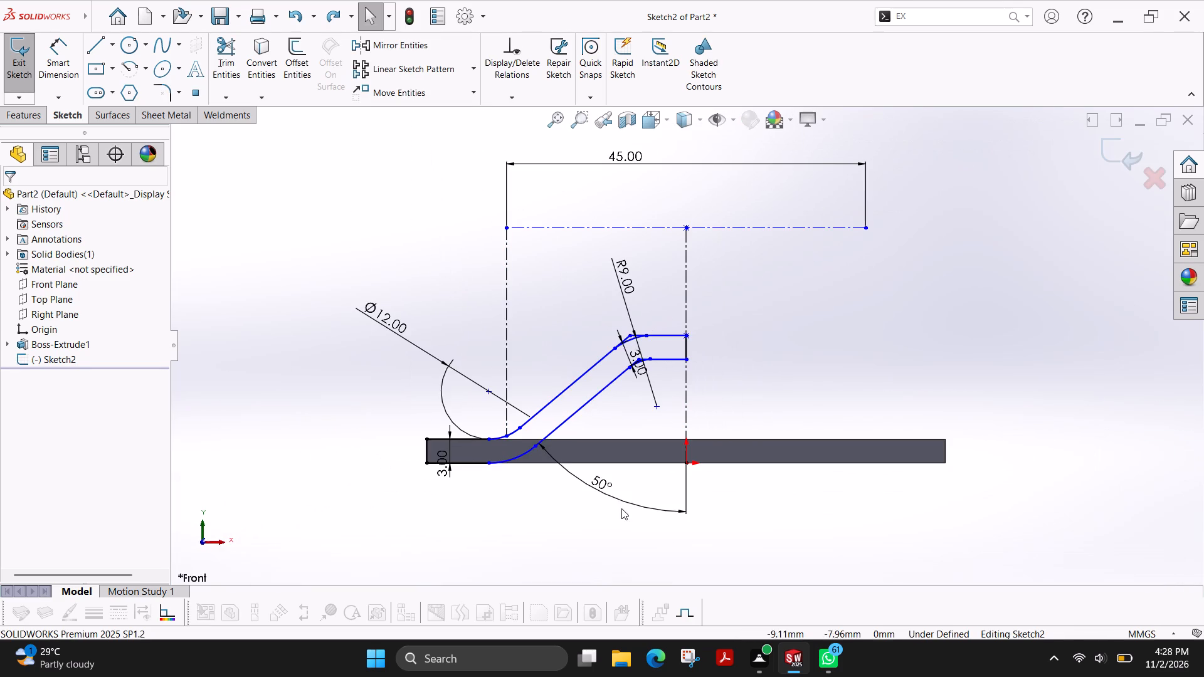
key(ctrl+z)
key(ctrl+z)
key(ctrl+z)
key(ctrl+z)
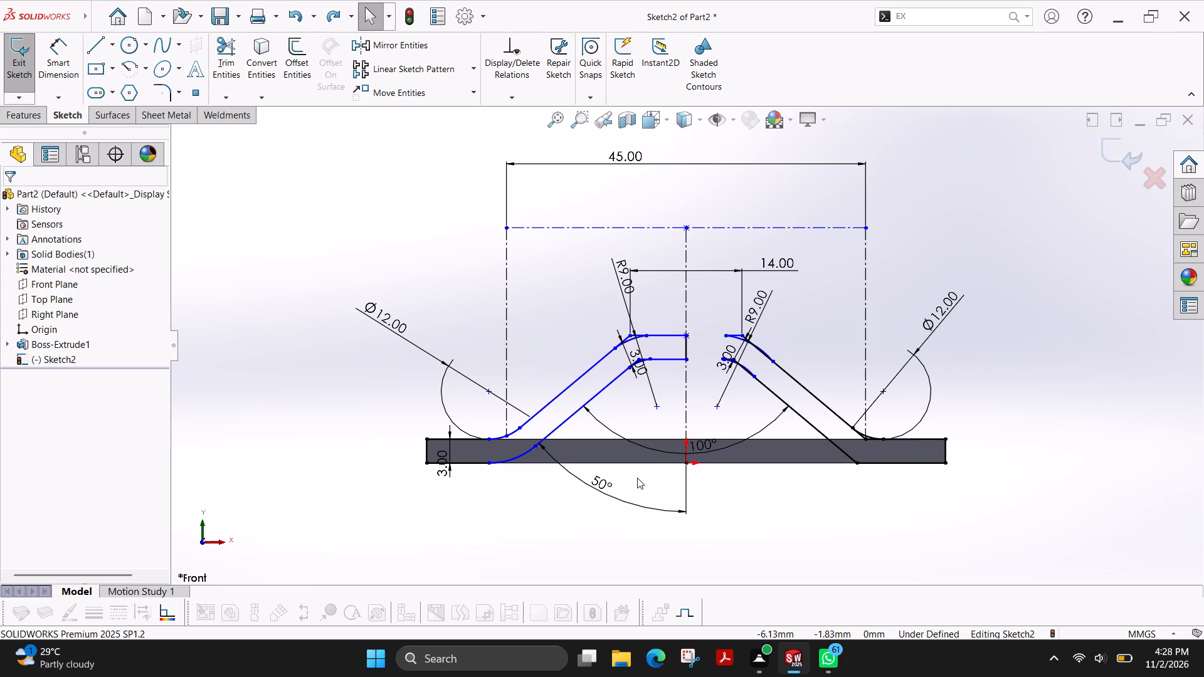
key(ctrl+z)
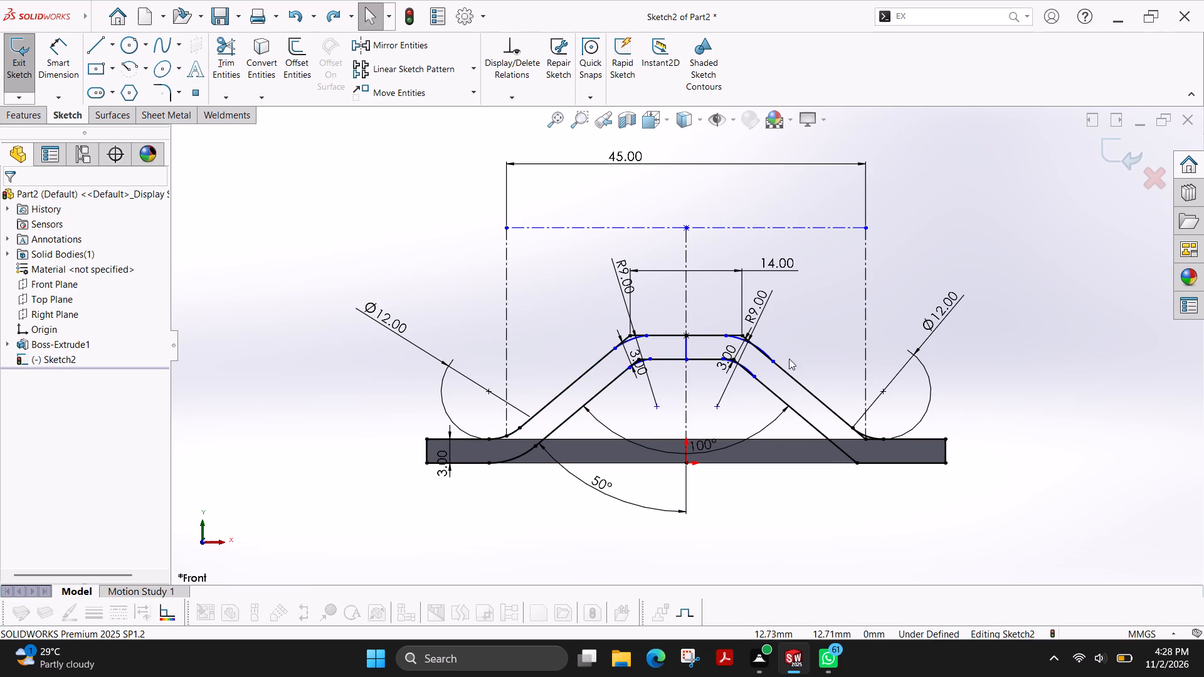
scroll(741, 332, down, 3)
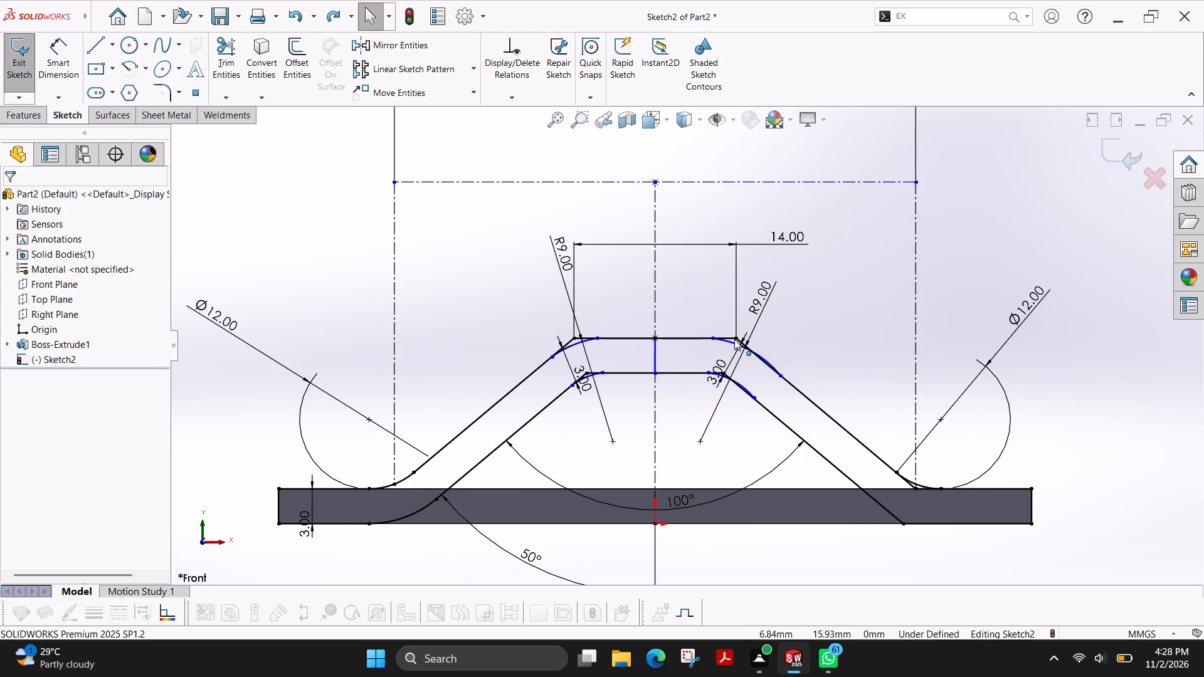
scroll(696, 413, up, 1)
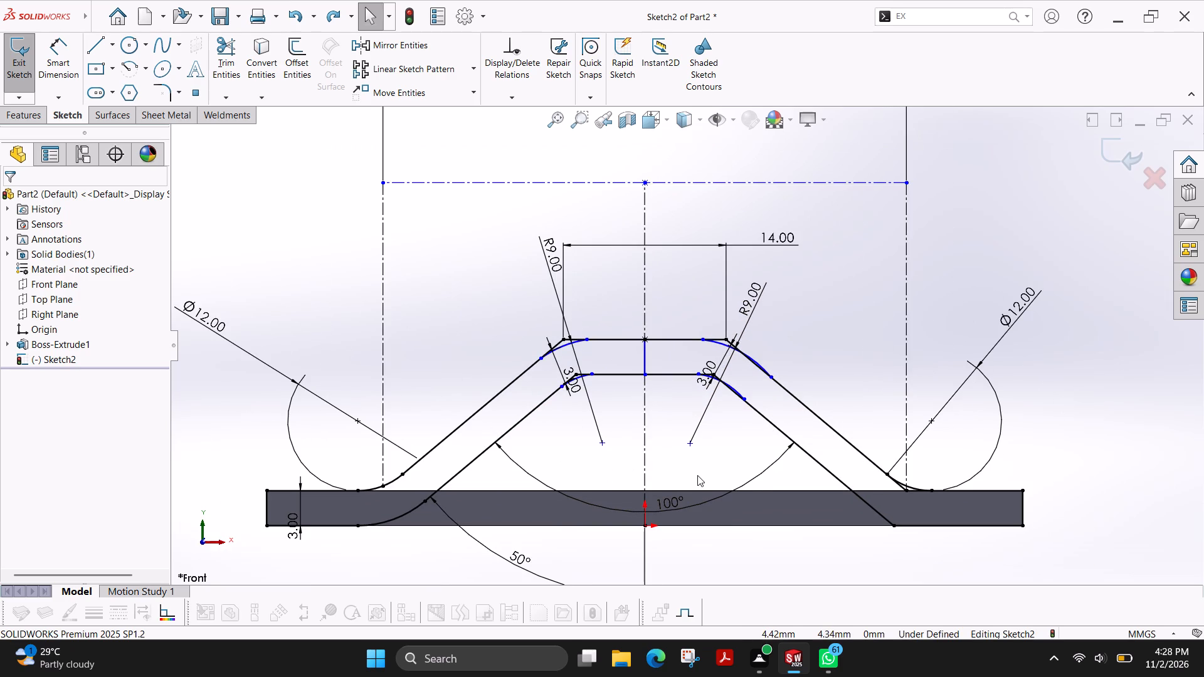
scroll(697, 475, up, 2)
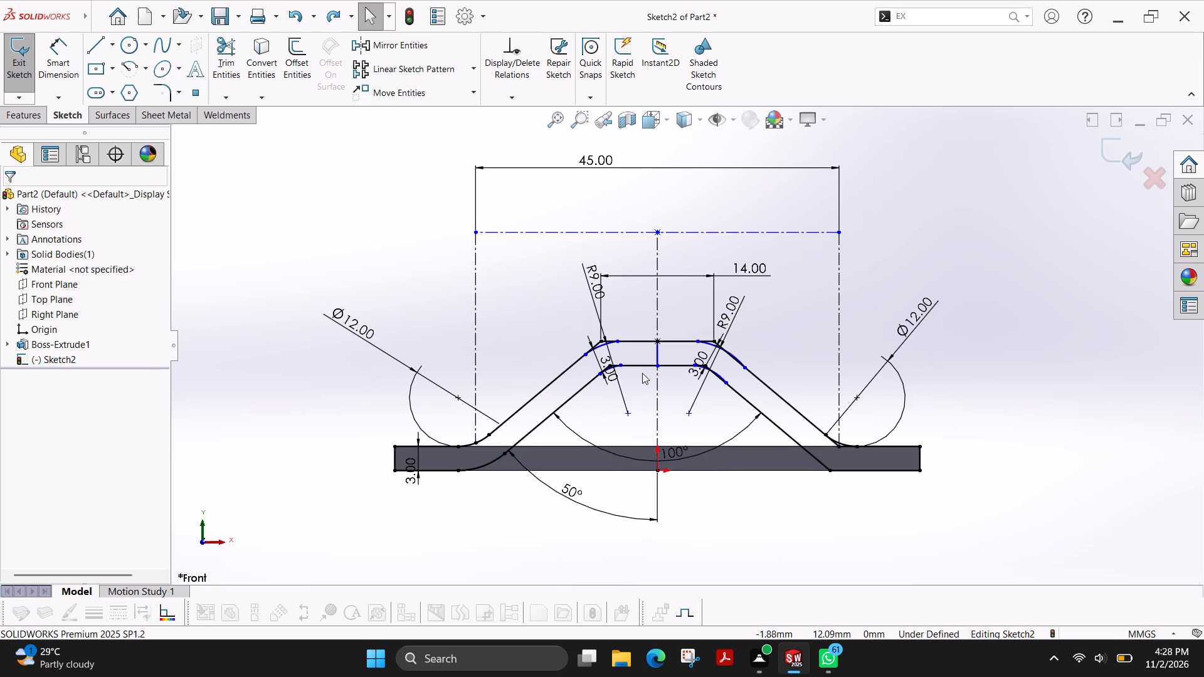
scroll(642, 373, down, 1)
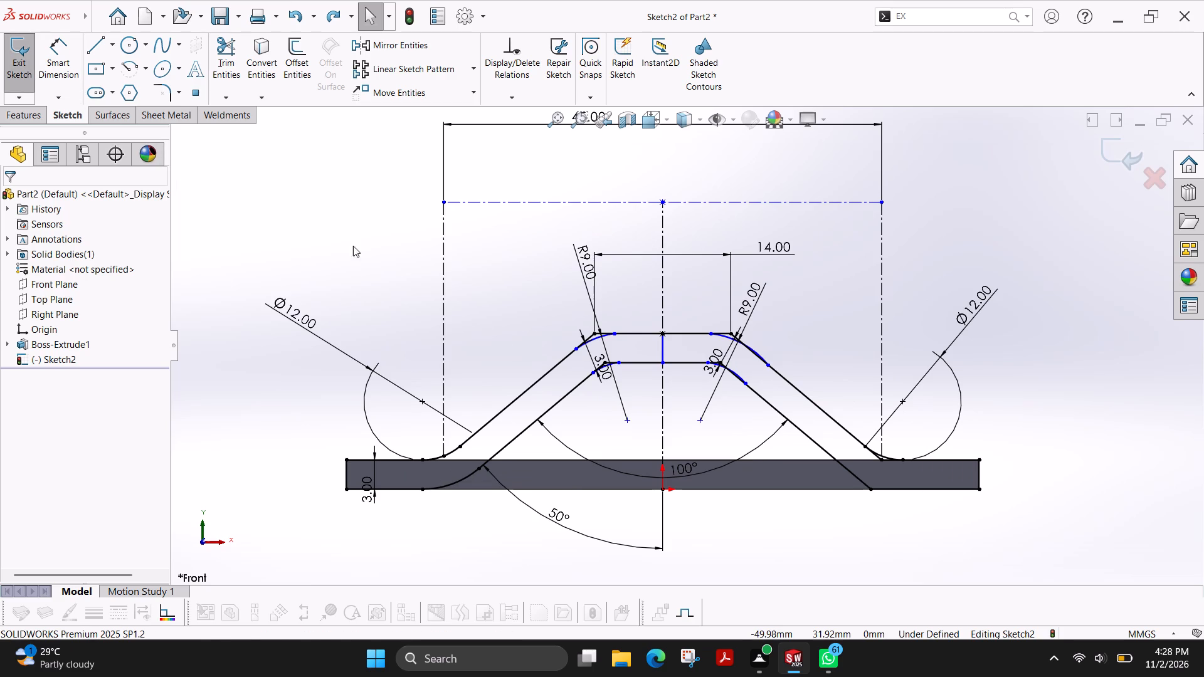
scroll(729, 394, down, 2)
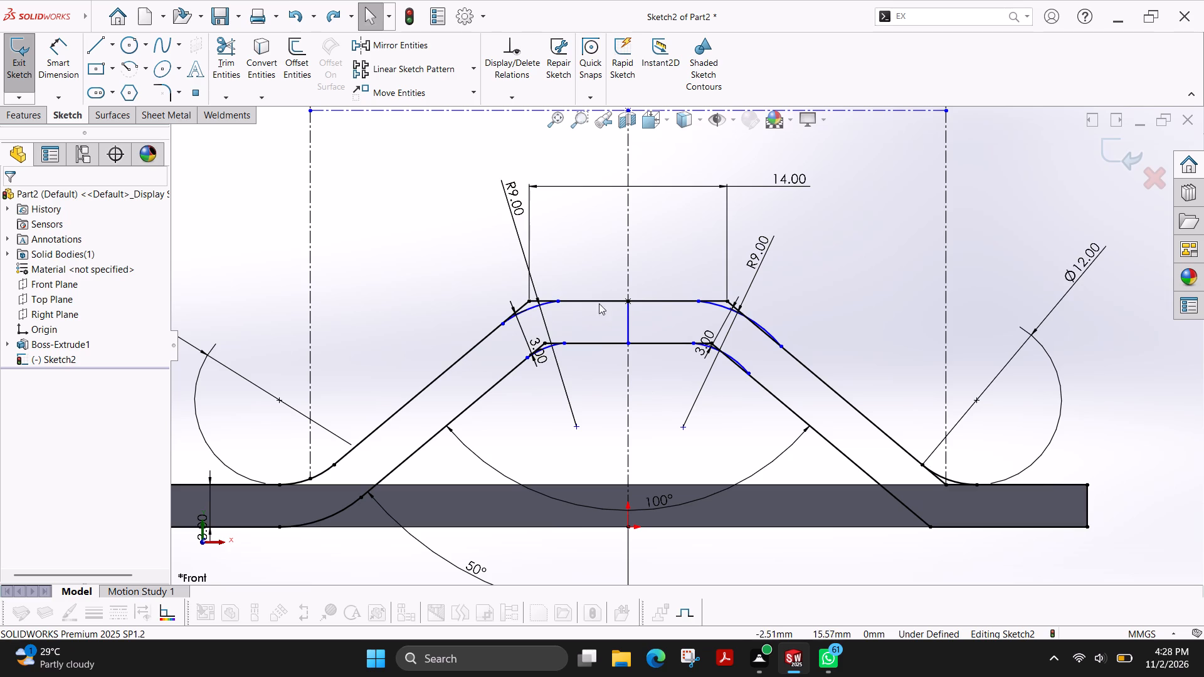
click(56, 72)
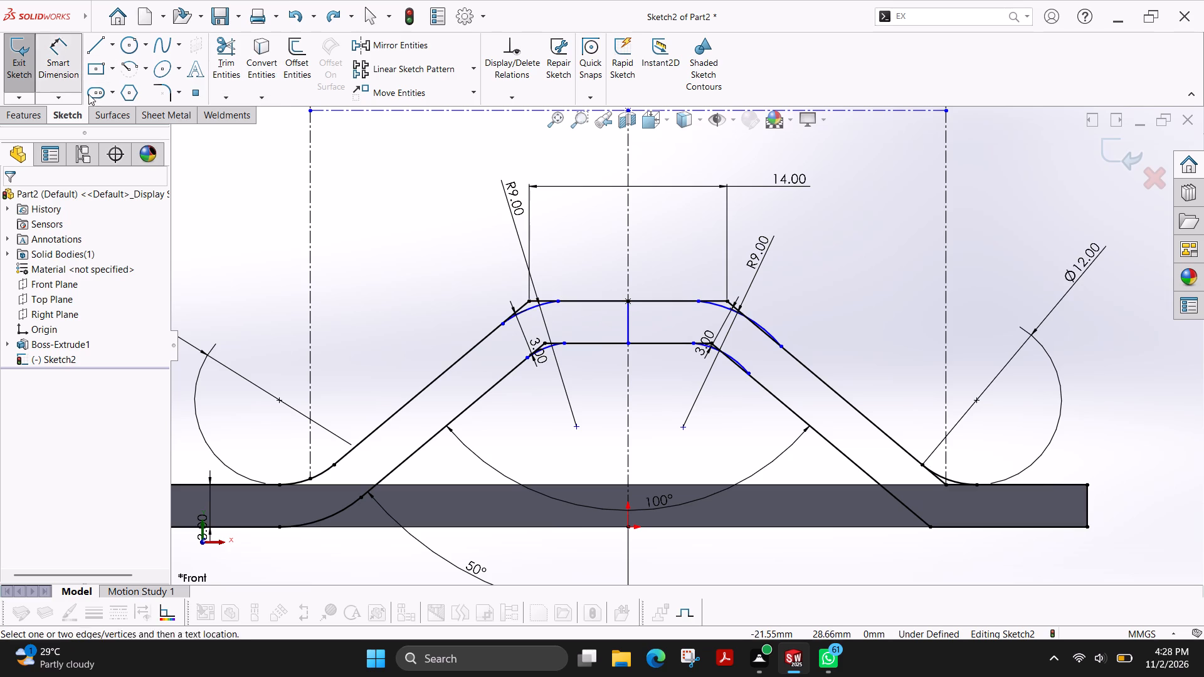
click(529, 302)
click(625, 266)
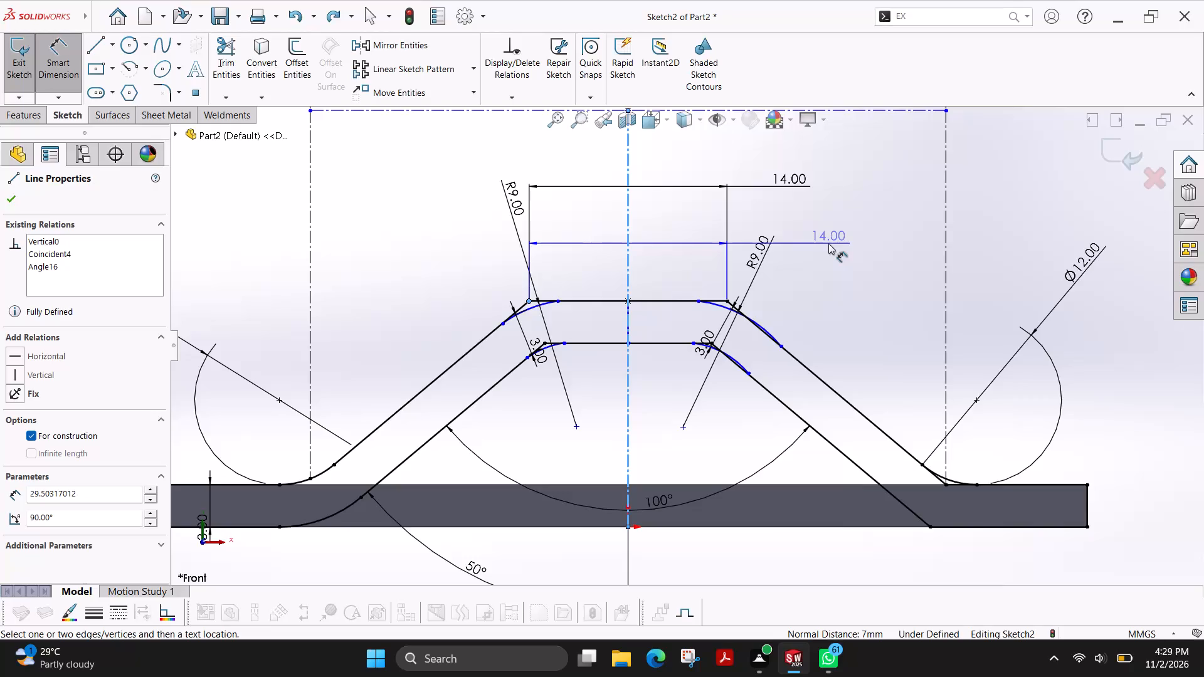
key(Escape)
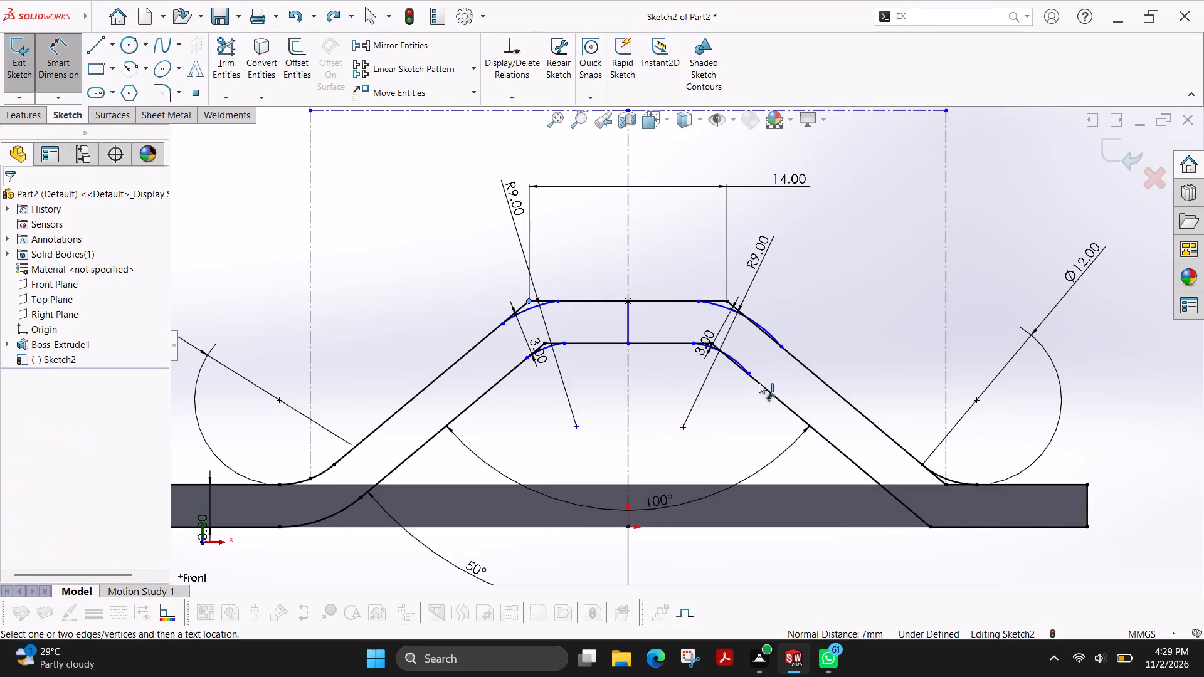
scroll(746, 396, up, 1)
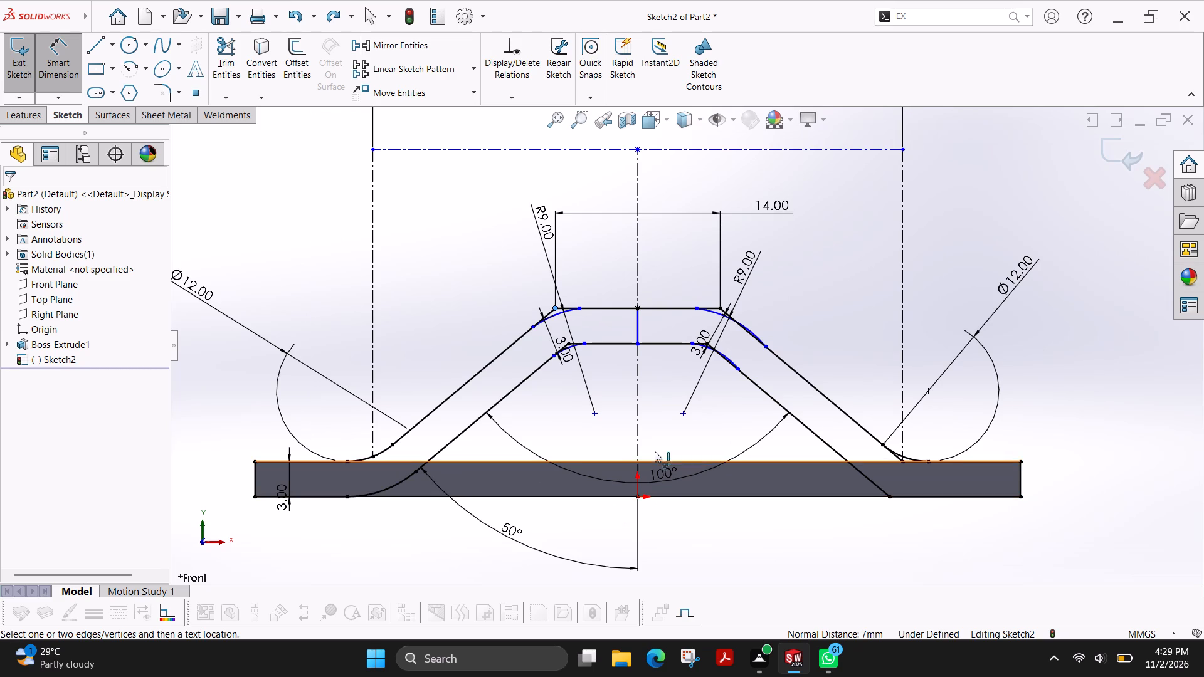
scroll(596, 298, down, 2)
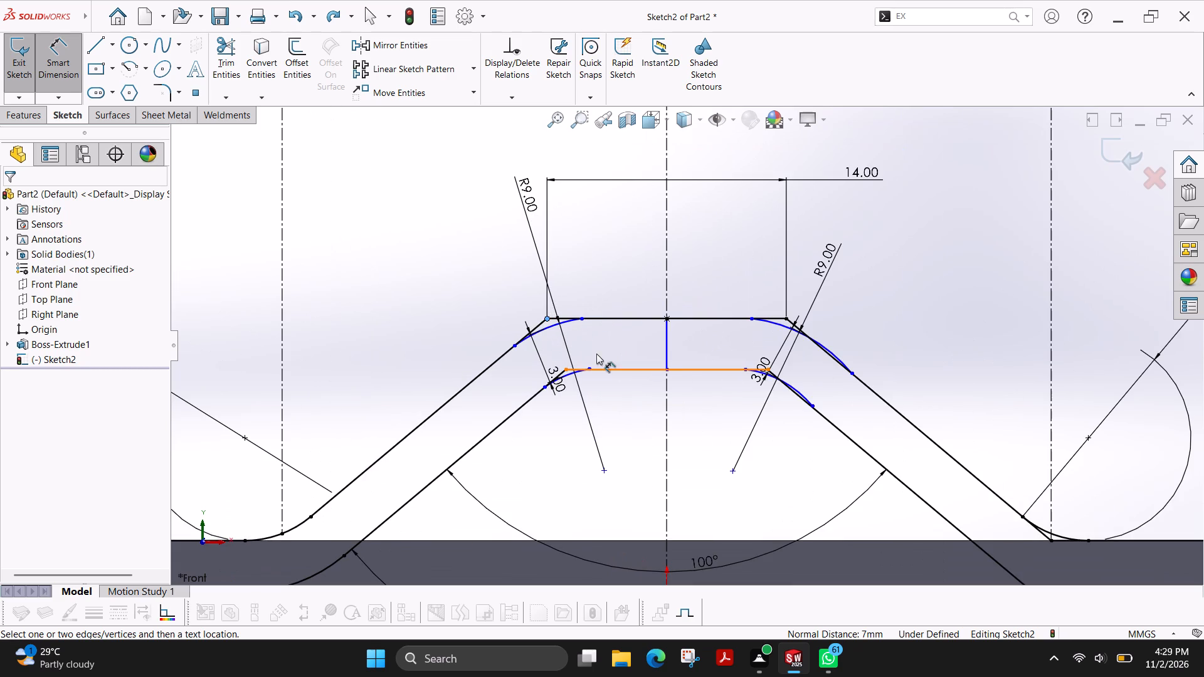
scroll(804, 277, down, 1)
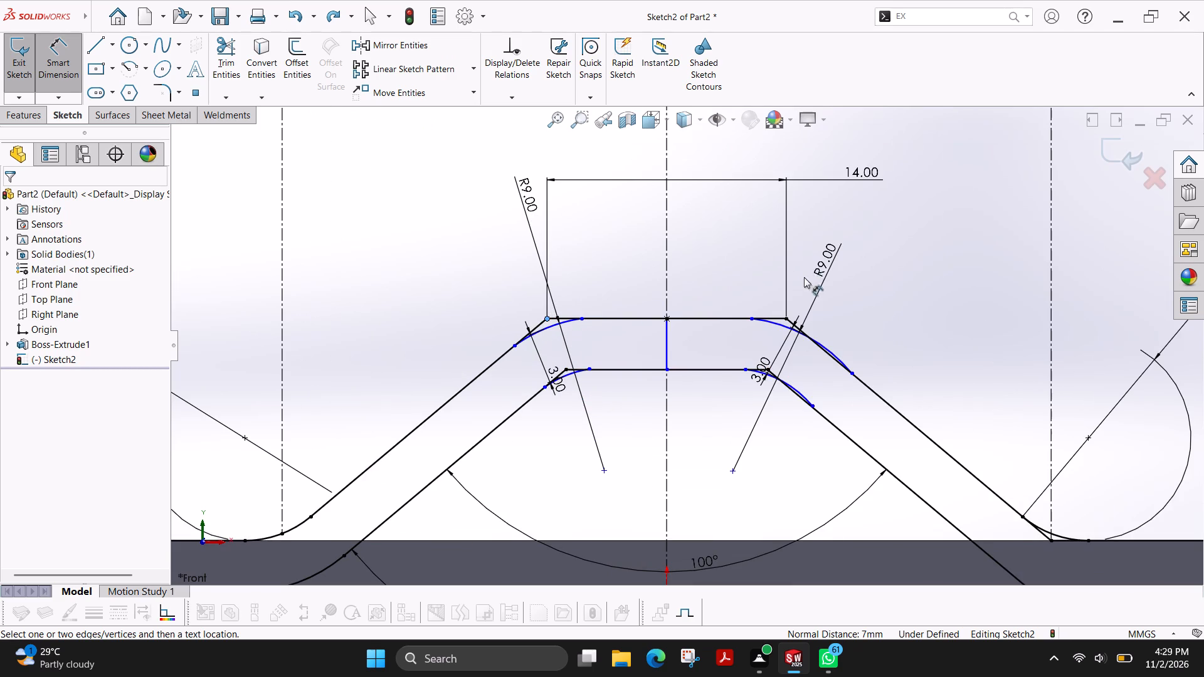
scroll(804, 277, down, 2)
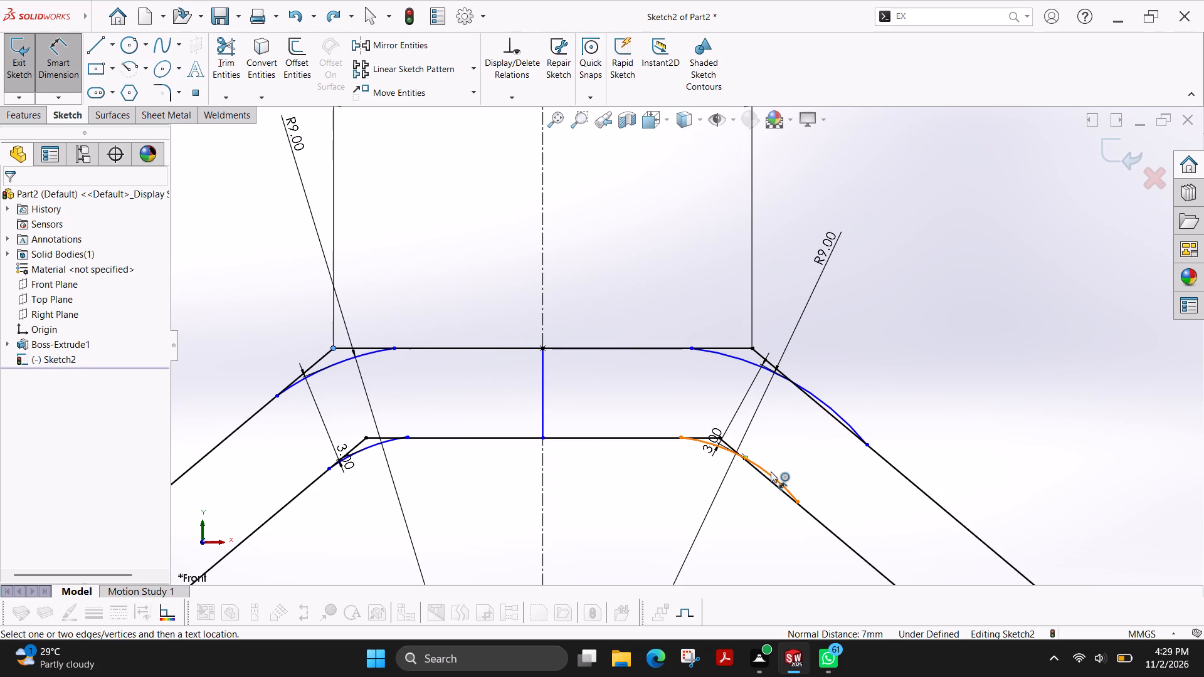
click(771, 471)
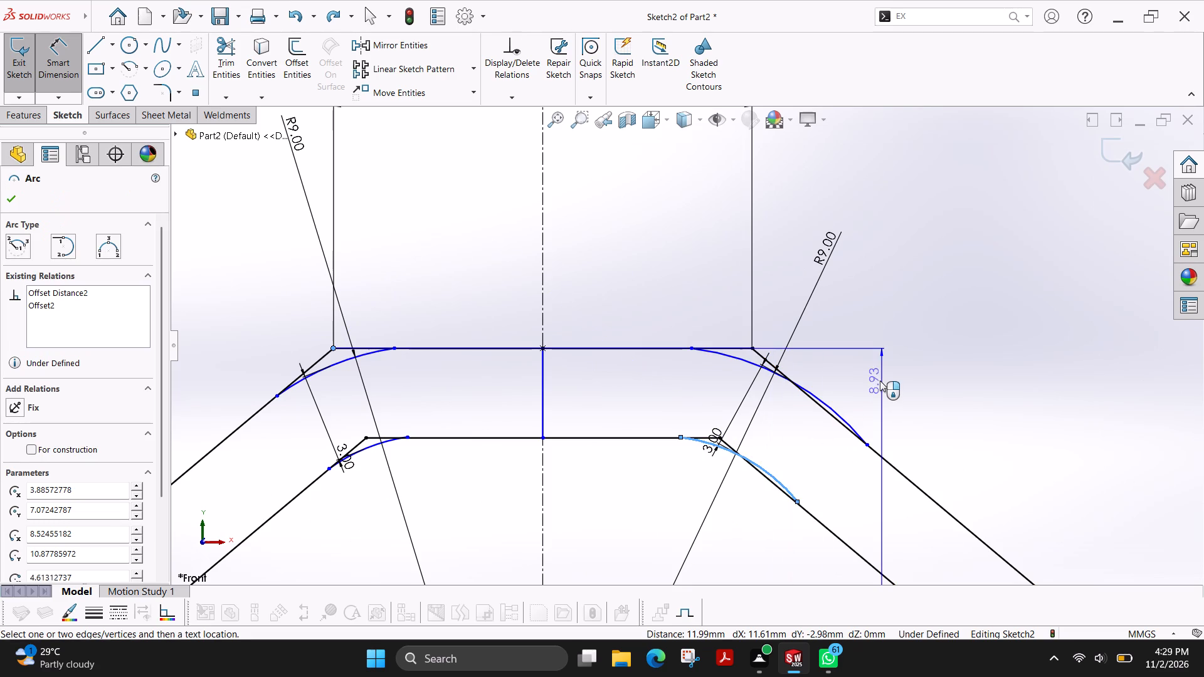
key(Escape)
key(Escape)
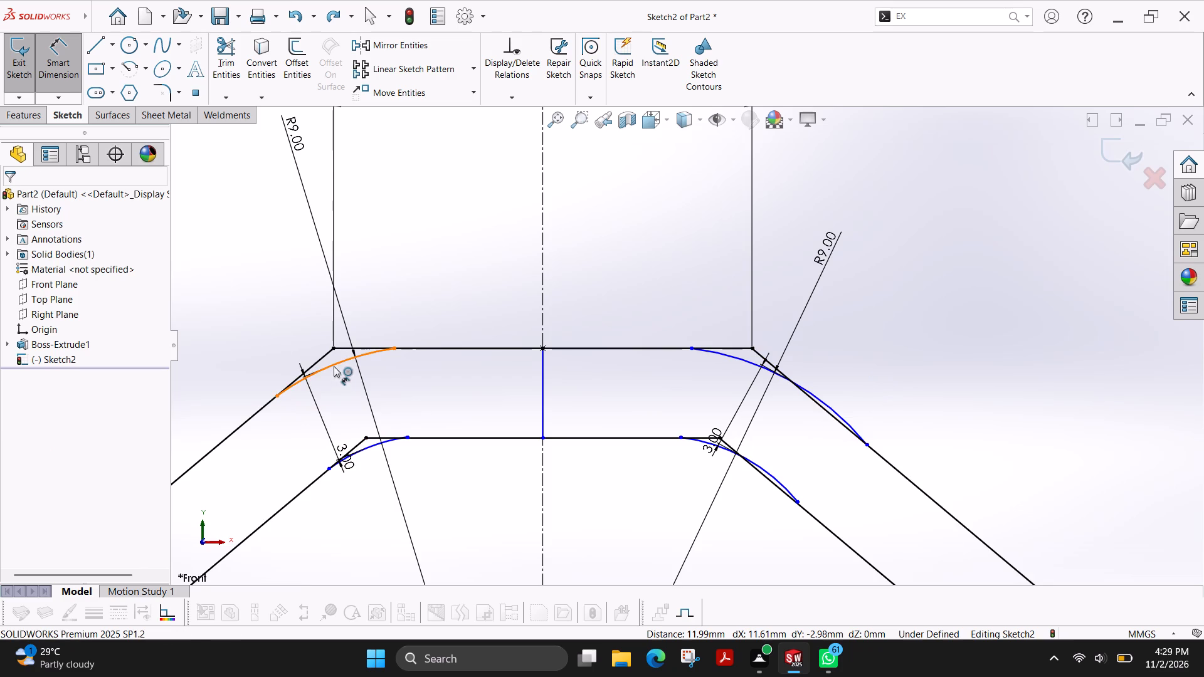
Trim the overshooting lower ends of the inner and outer corner arcs on the profile's right side back to the sloped lines.
scroll(335, 365, up, 5)
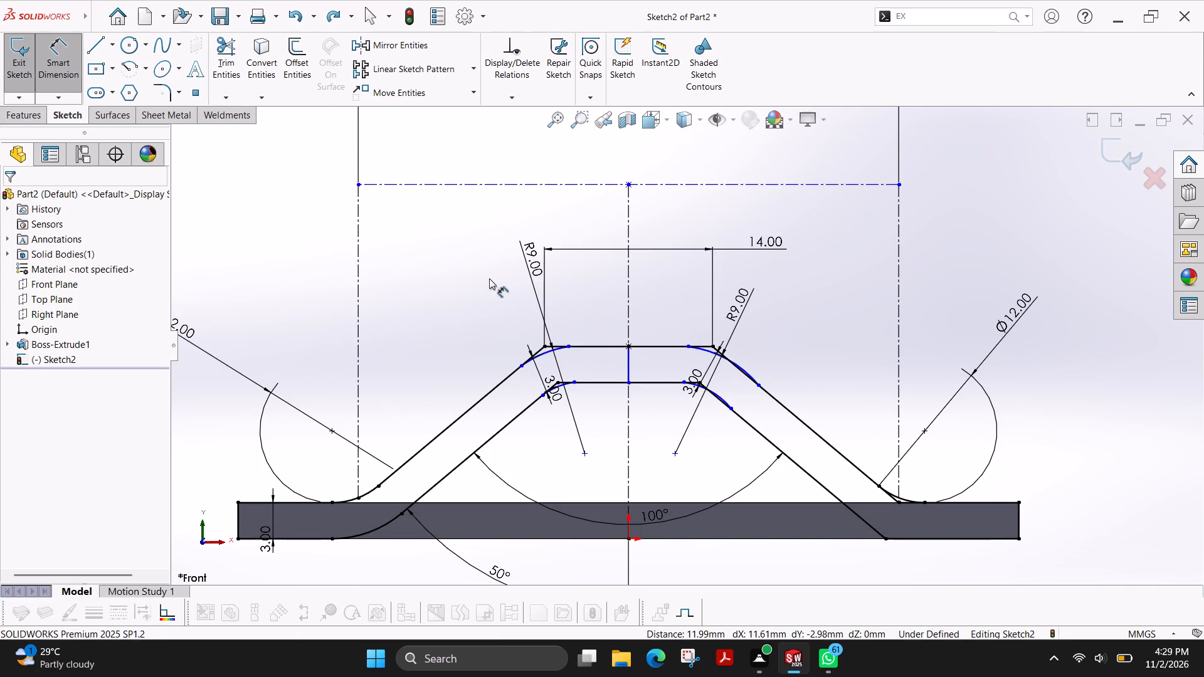
click(231, 60)
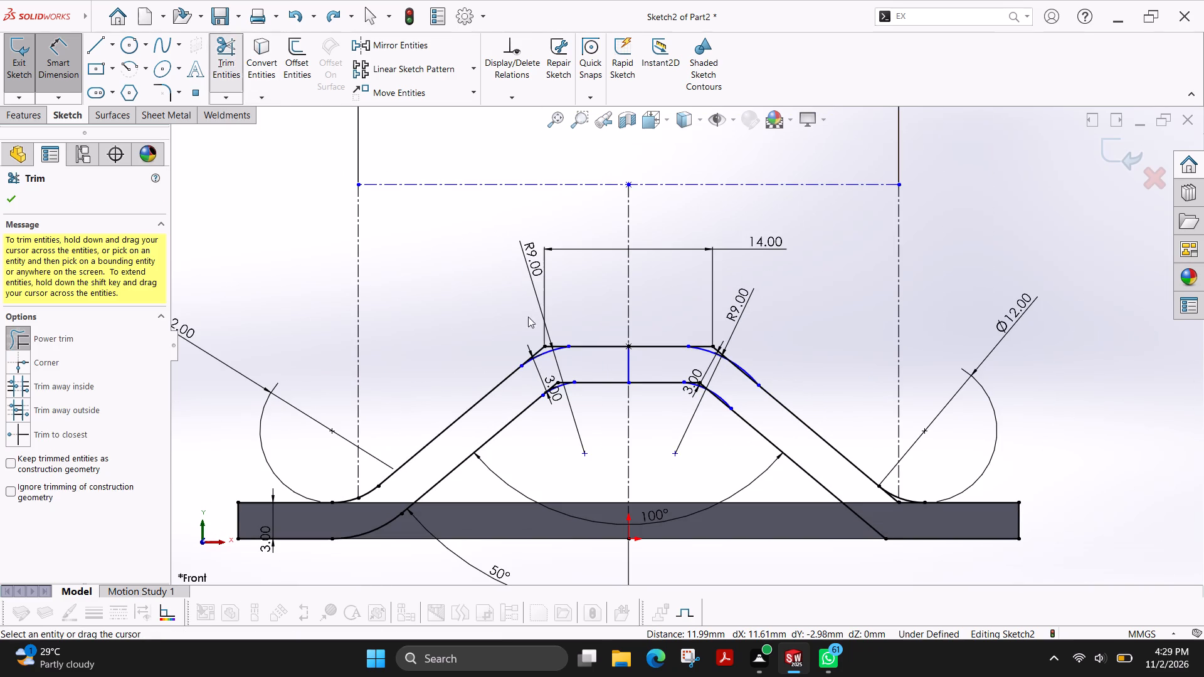
scroll(690, 412, down, 4)
scroll(773, 369, down, 1)
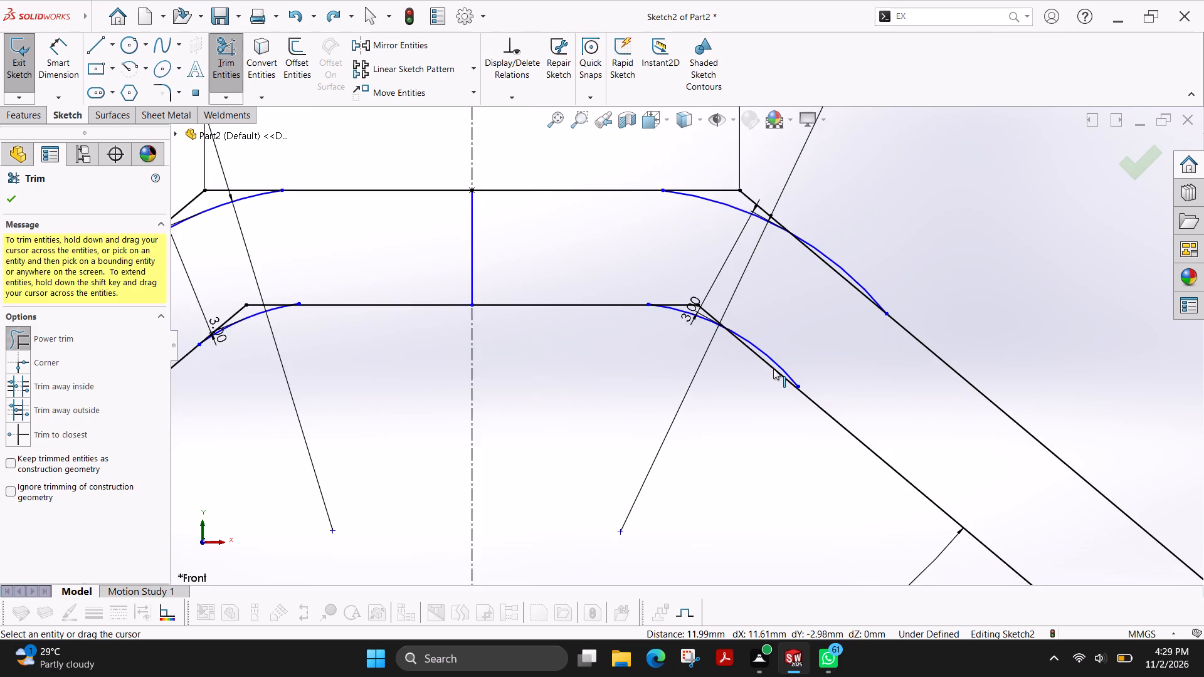
scroll(773, 369, down, 1)
drag(764, 340, 762, 358)
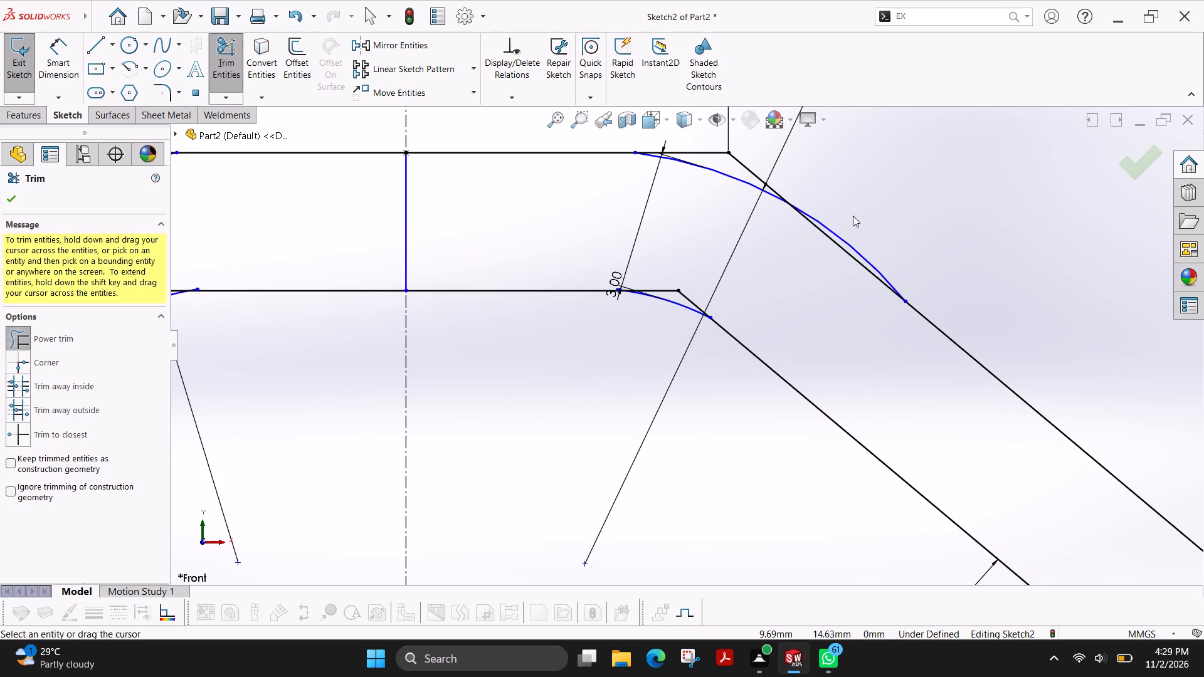
drag(853, 225, 858, 258)
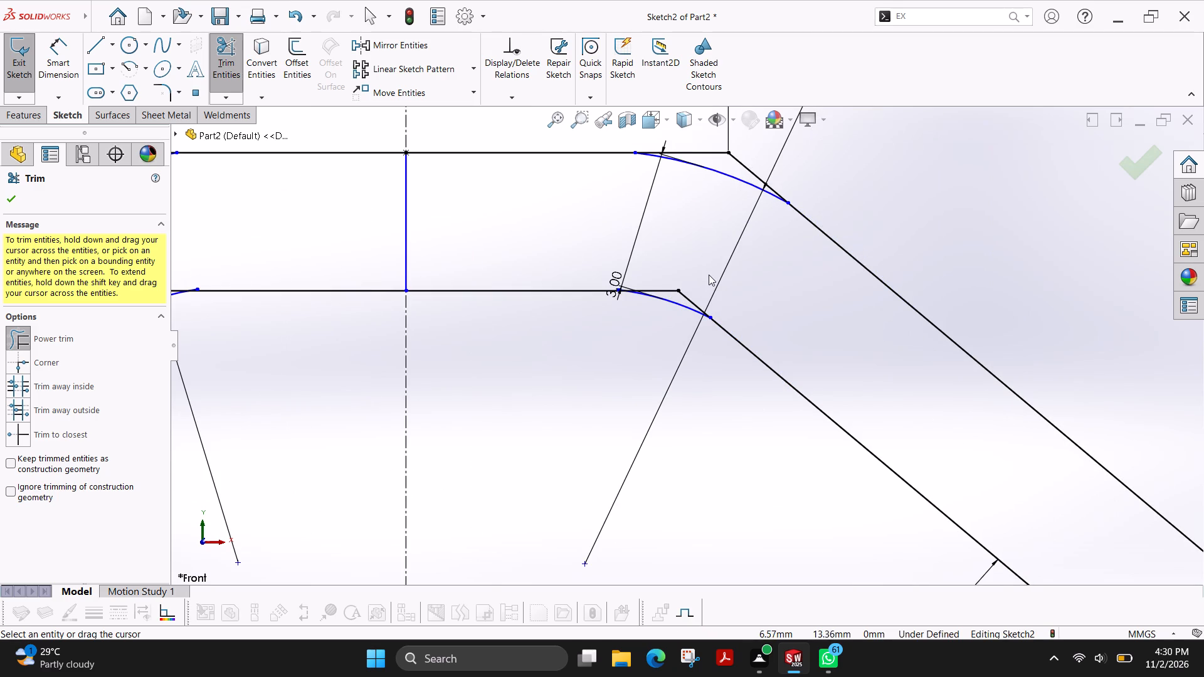
Trim the short upper end of the right inner corner arc that extends past the inner horizontal line.
scroll(709, 274, up, 4)
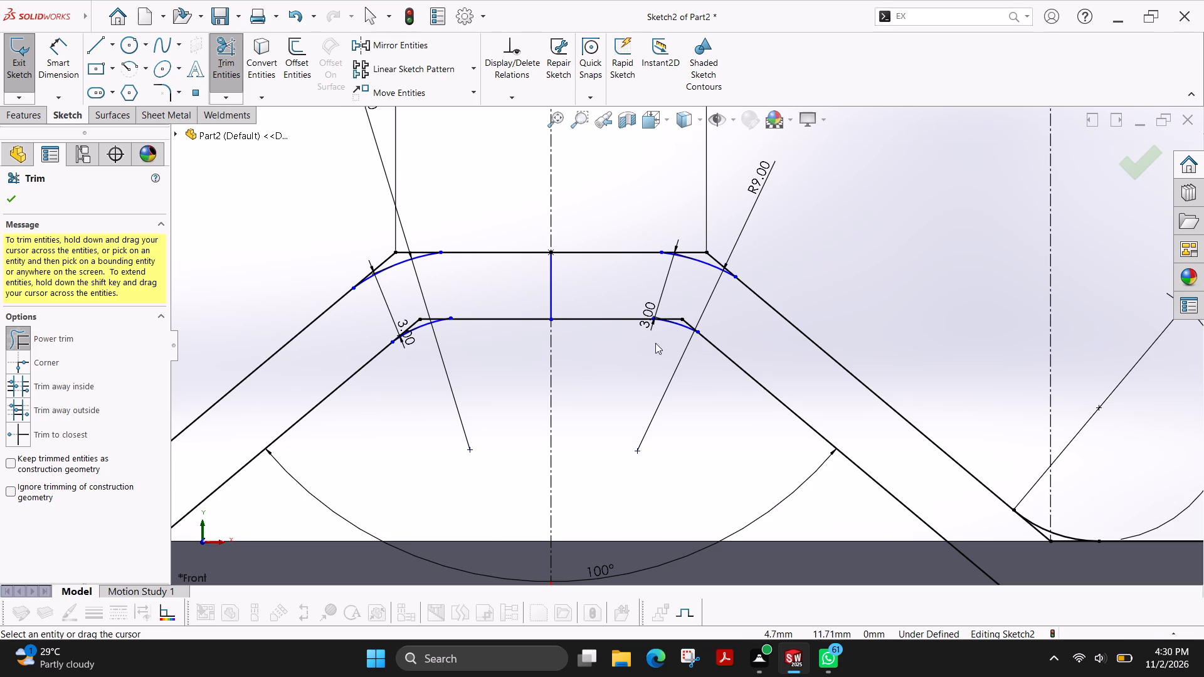
scroll(657, 337, down, 4)
scroll(699, 288, down, 4)
scroll(655, 334, down, 4)
scroll(560, 348, down, 4)
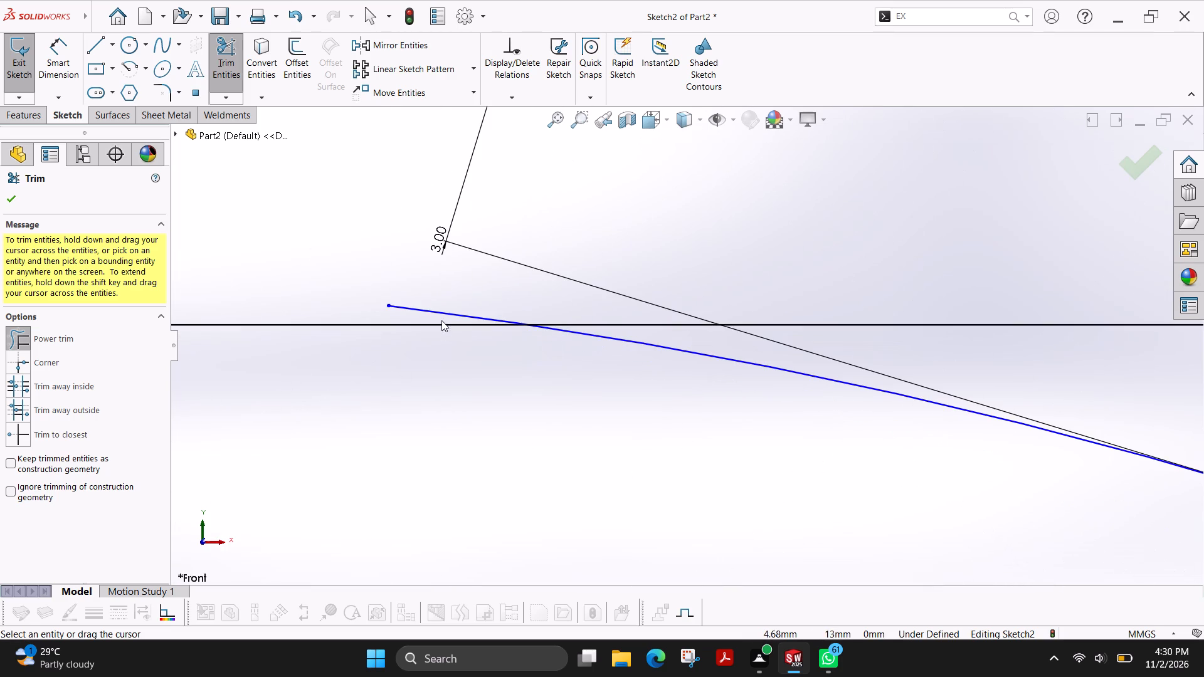
drag(443, 299, 412, 313)
scroll(578, 331, up, 4)
scroll(801, 326, up, 4)
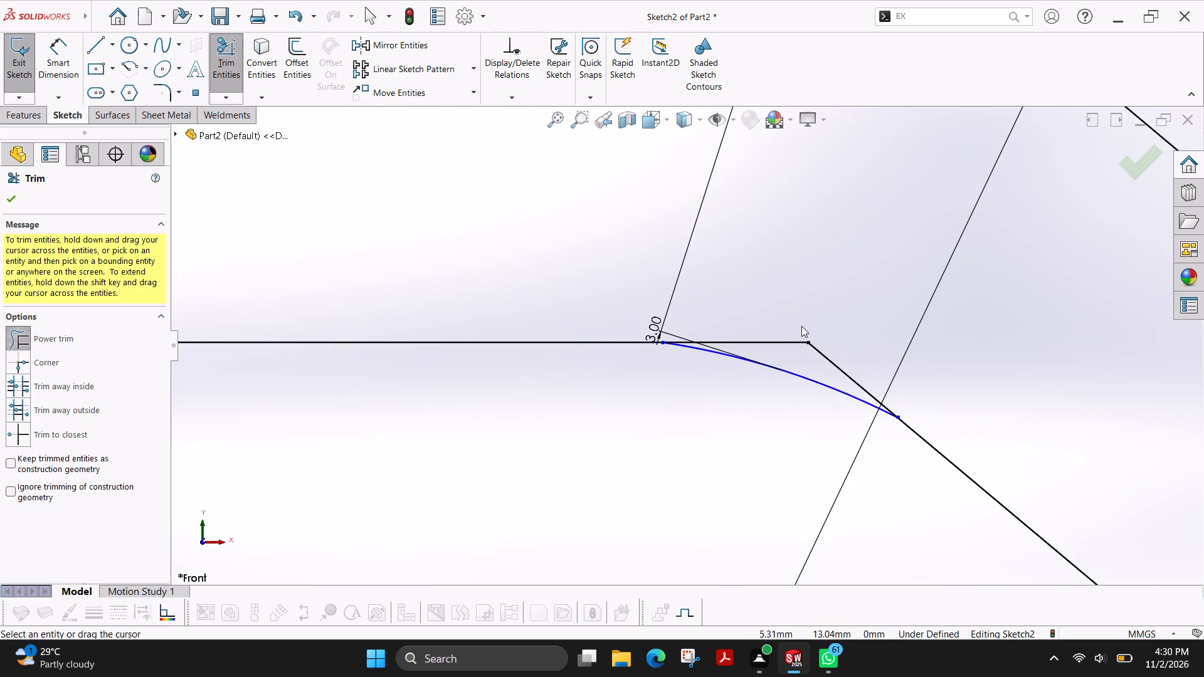
scroll(805, 382, up, 8)
scroll(507, 347, up, 1)
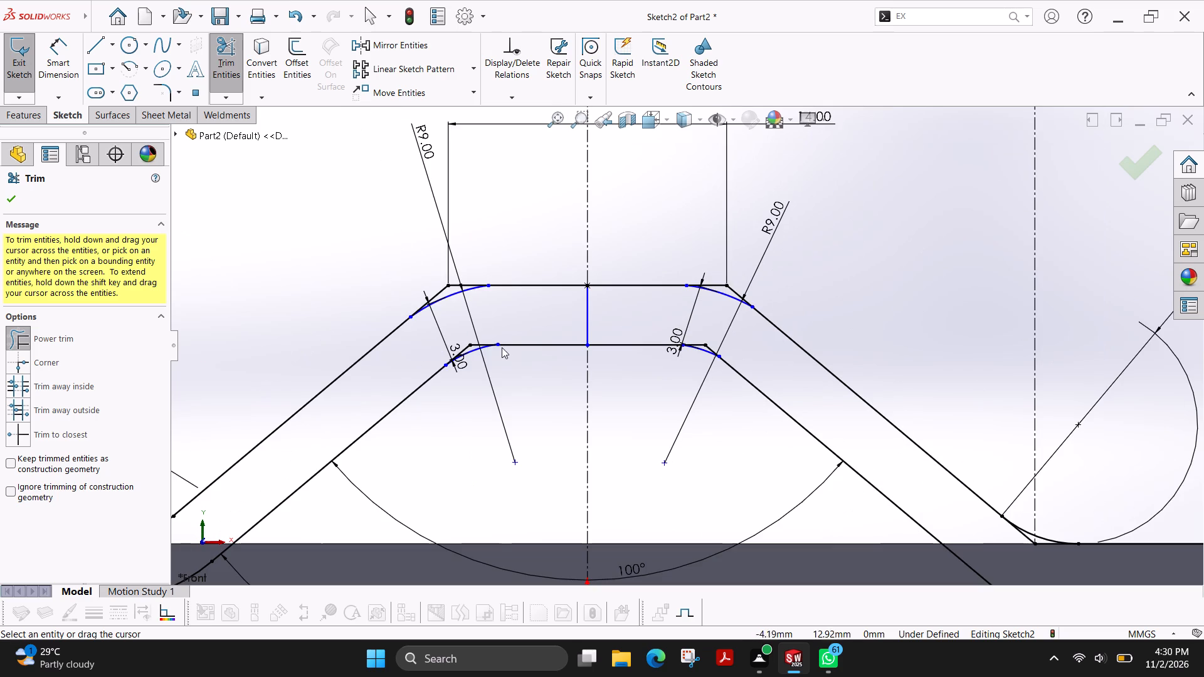
key(Escape)
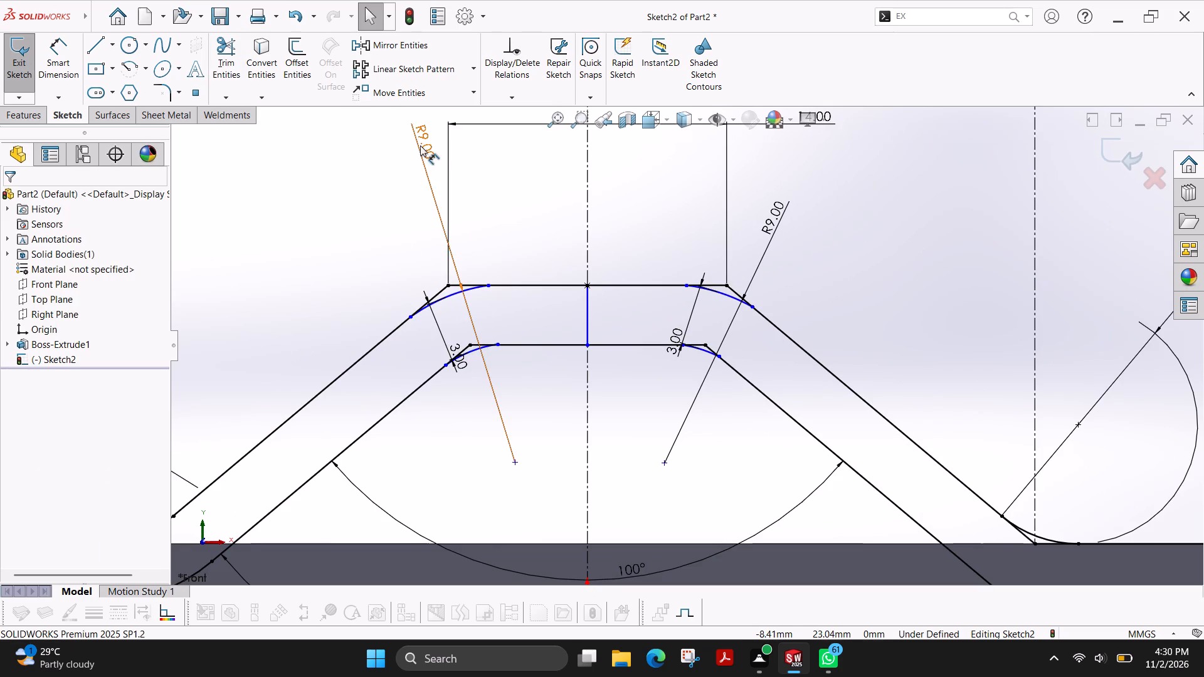
Reposition the left corner's R9 radius dimension and its 3 mm offset dimension clear of the profile lines.
drag(420, 145, 398, 200)
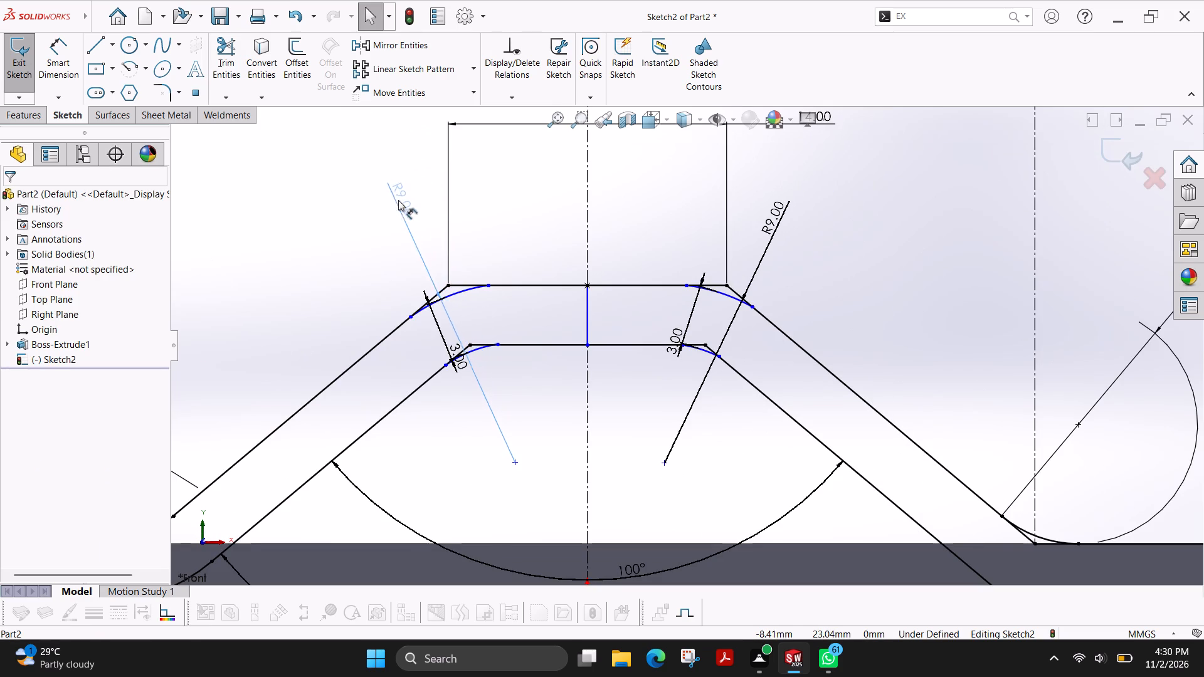
drag(398, 200, 415, 191)
drag(459, 364, 462, 378)
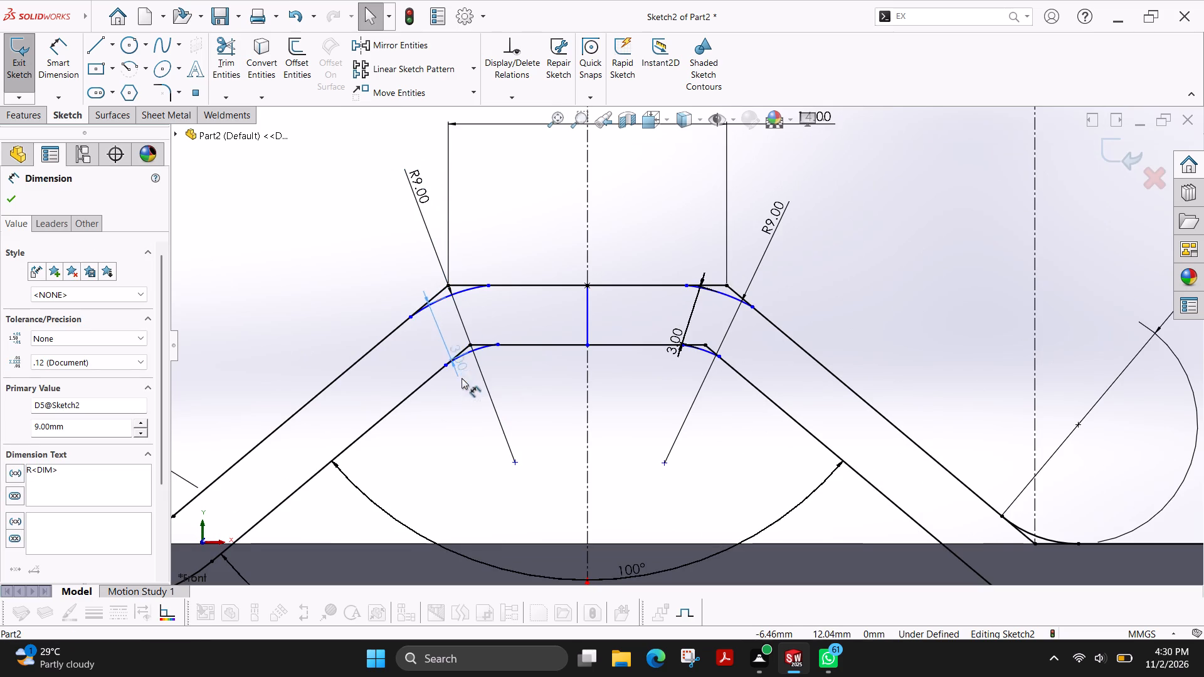
drag(462, 378, 441, 464)
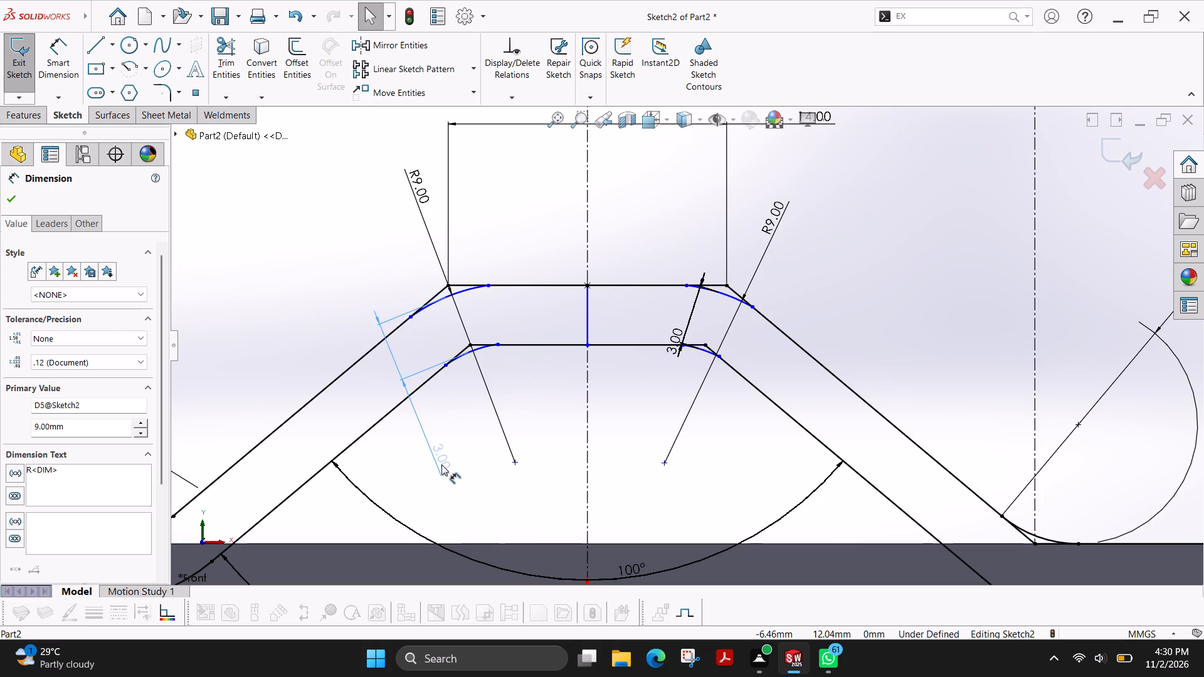
drag(441, 464, 453, 450)
key(Escape)
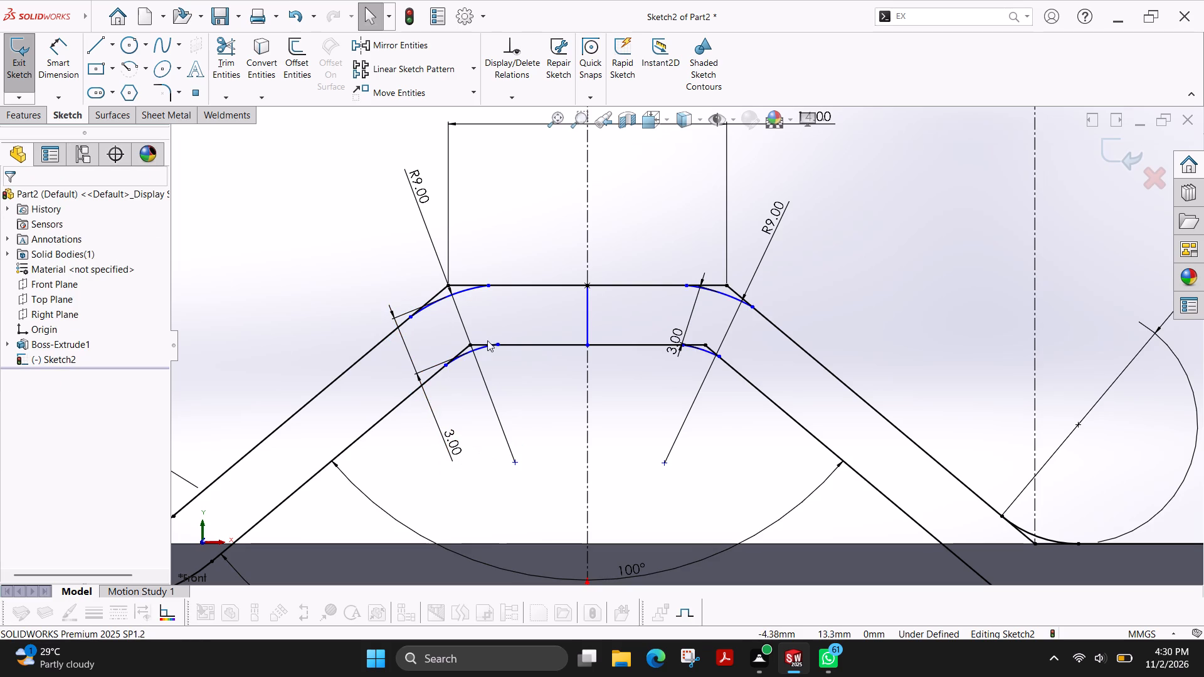
Check the radii of the left and right inner corner arcs without adding dimensions.
click(59, 55)
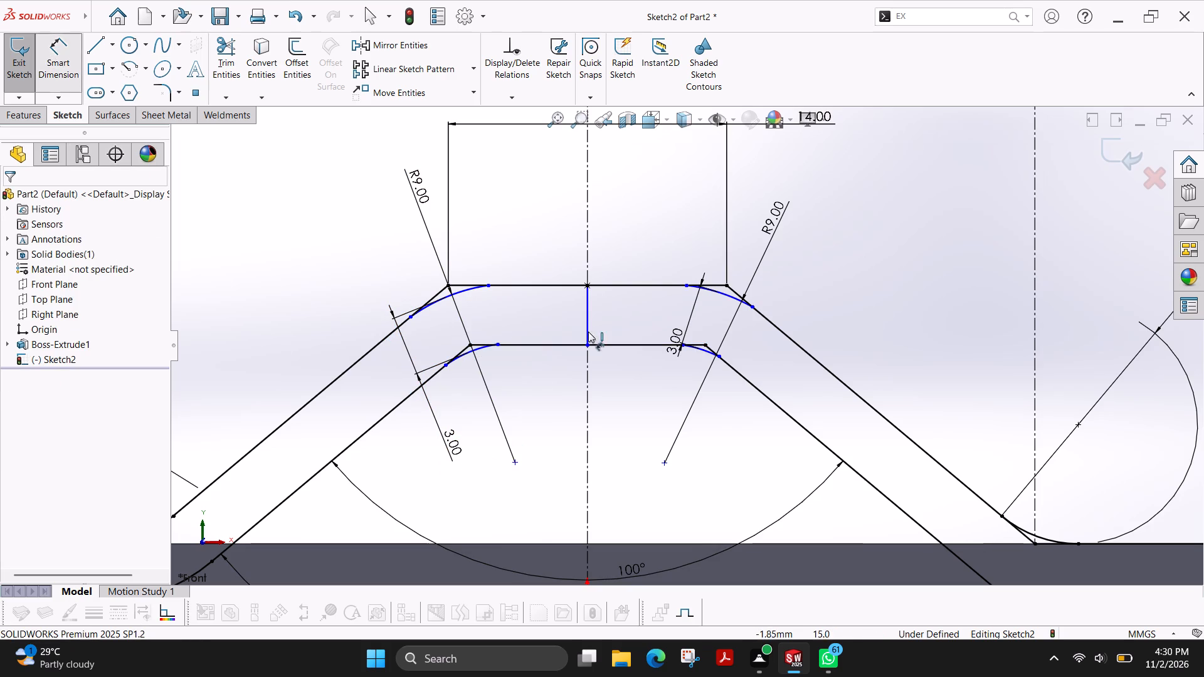
click(479, 350)
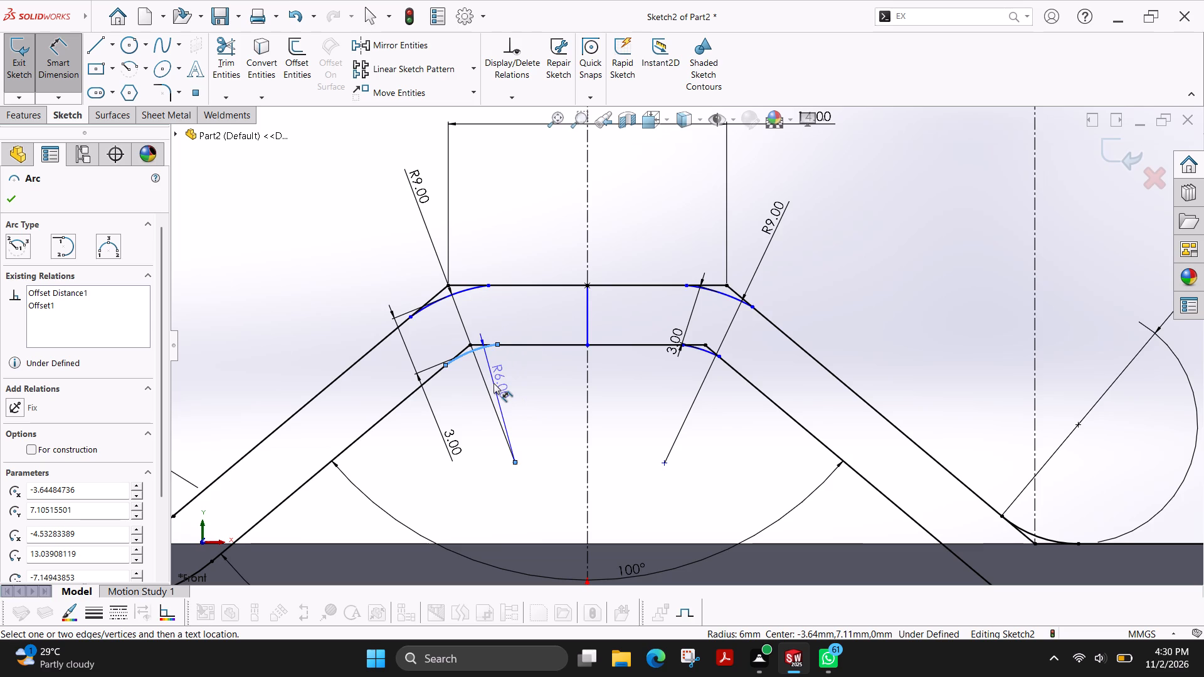
key(Escape)
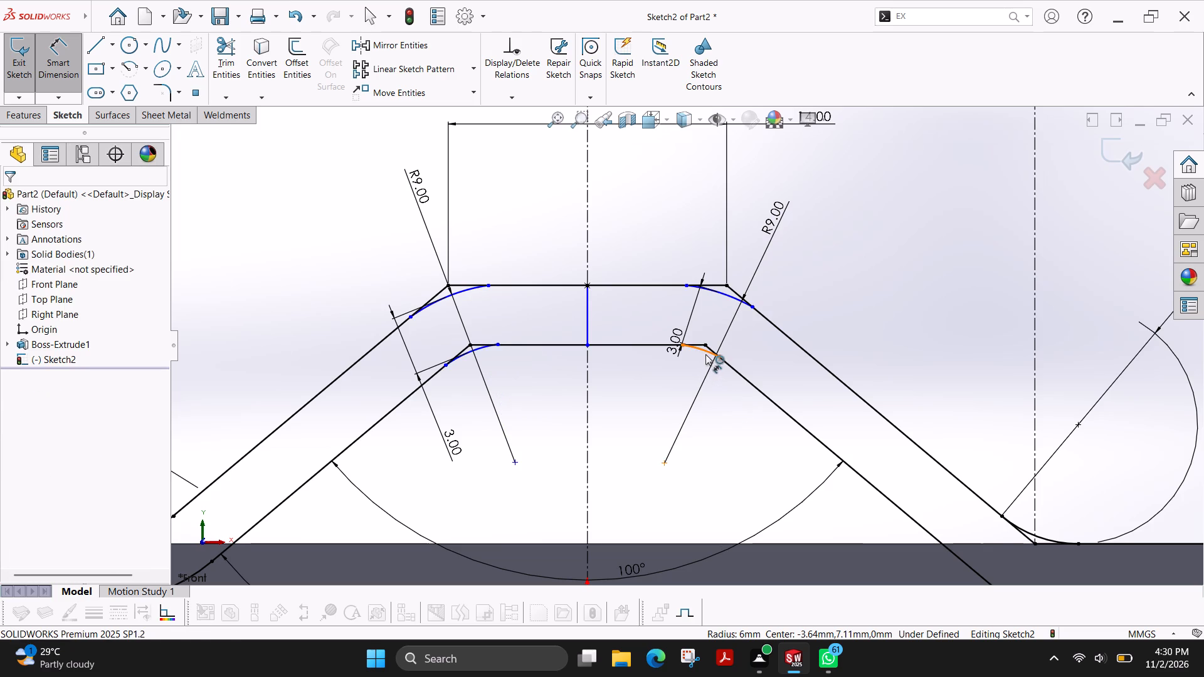
click(705, 354)
key(Escape)
scroll(697, 351, down, 4)
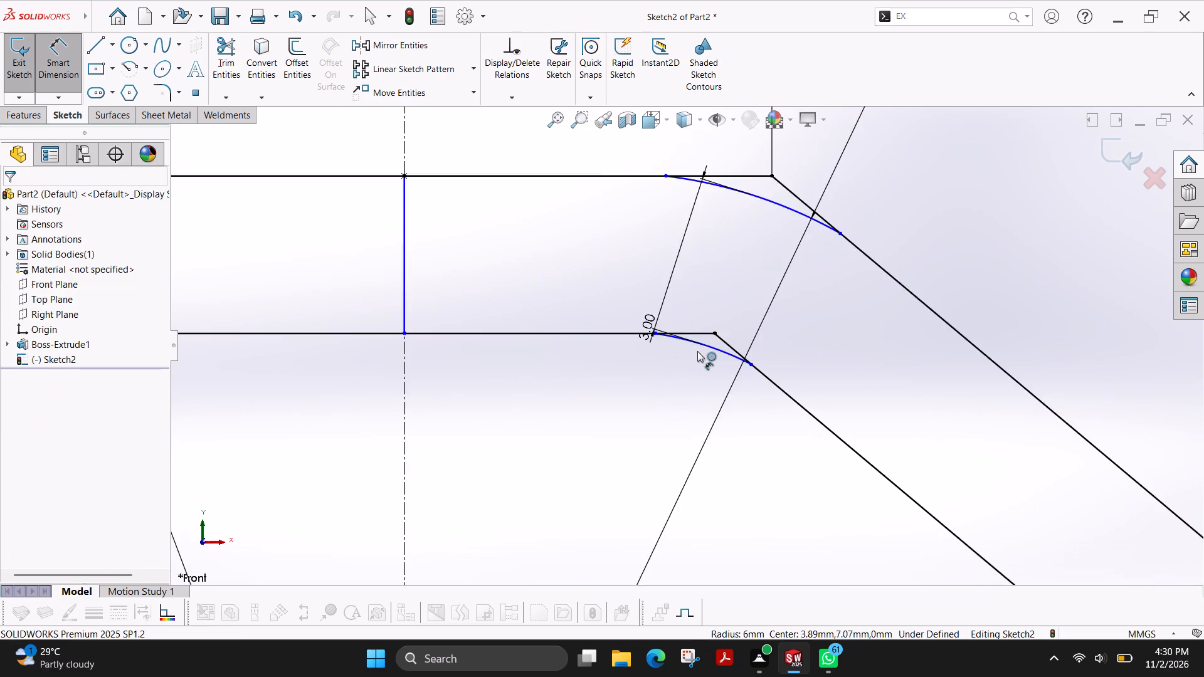
scroll(677, 342, down, 9)
scroll(703, 345, up, 5)
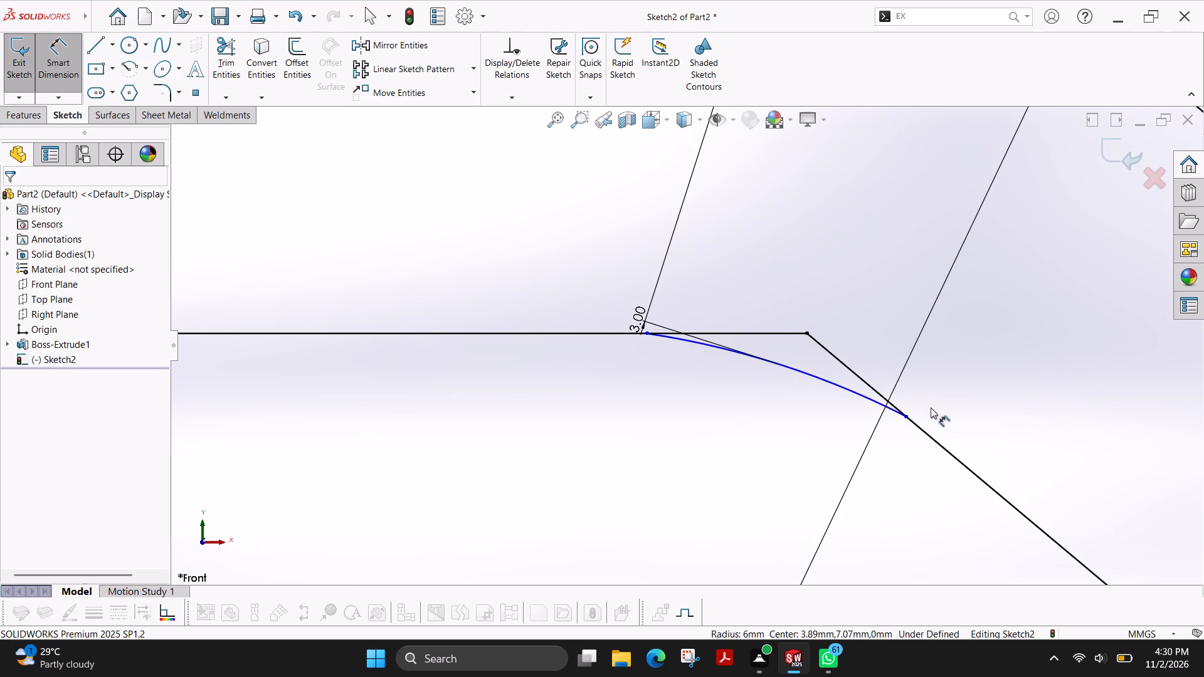
key(Escape)
scroll(653, 341, up, 7)
scroll(693, 242, up, 2)
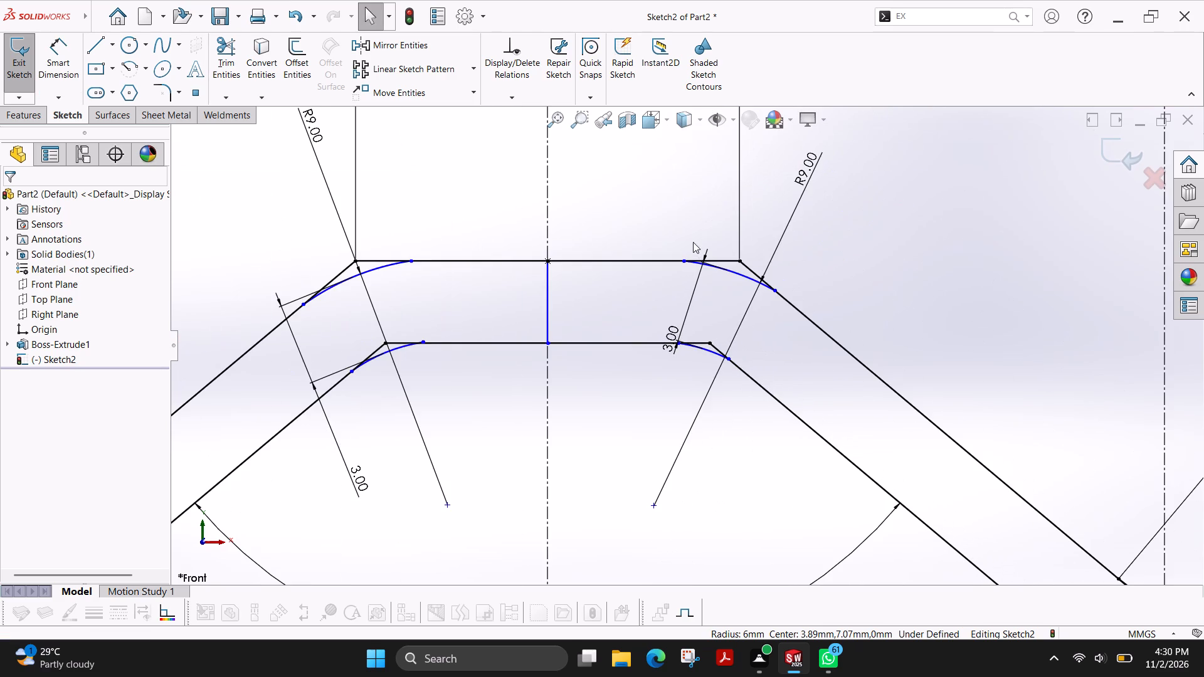
scroll(436, 293, up, 4)
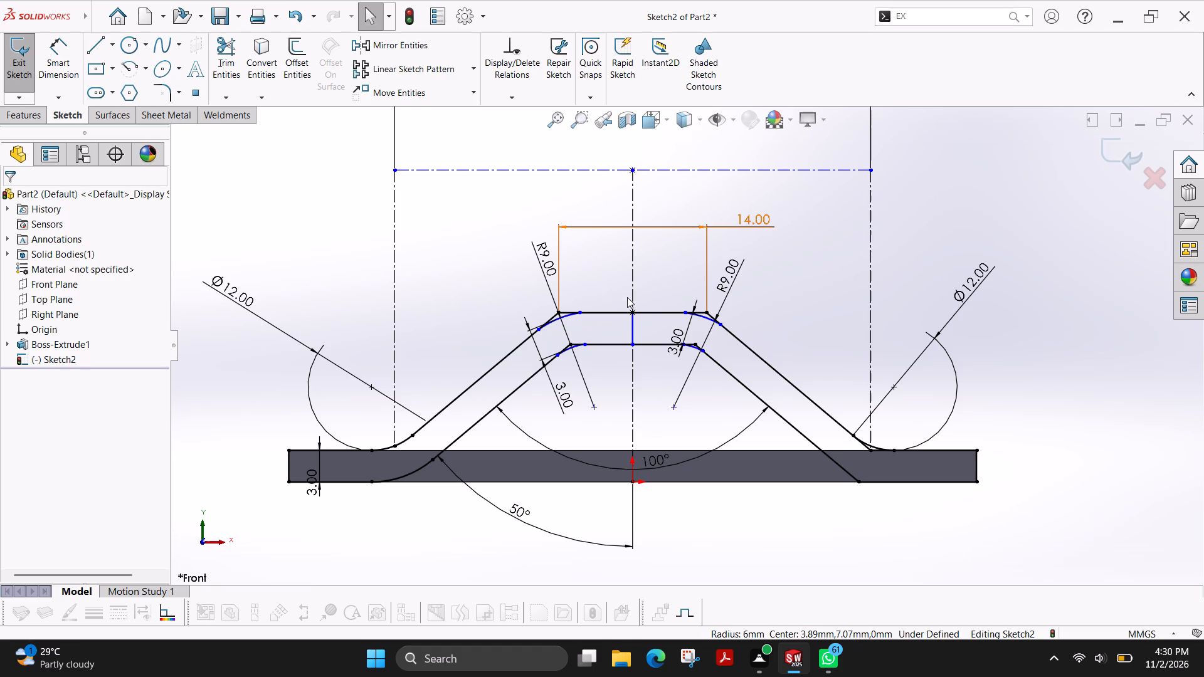
Trim away the outer and inner horizontal top lines and the corner arcs of the profile on the right side of the centerline.
scroll(672, 282, down, 2)
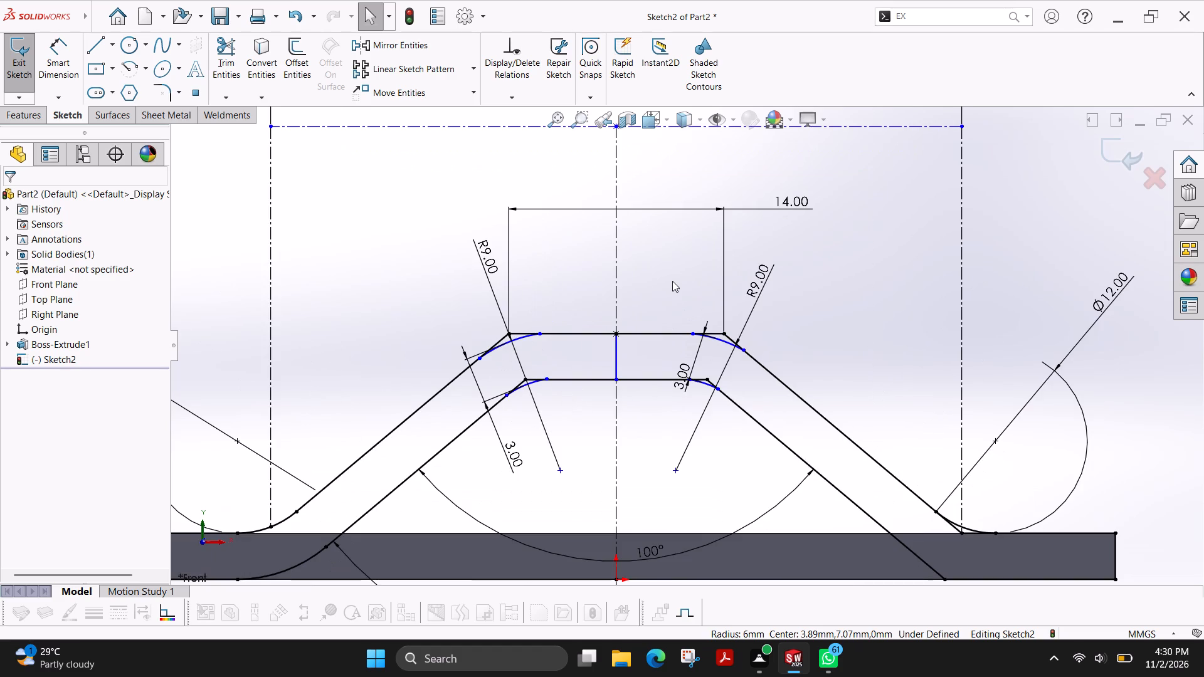
scroll(564, 356, up, 1)
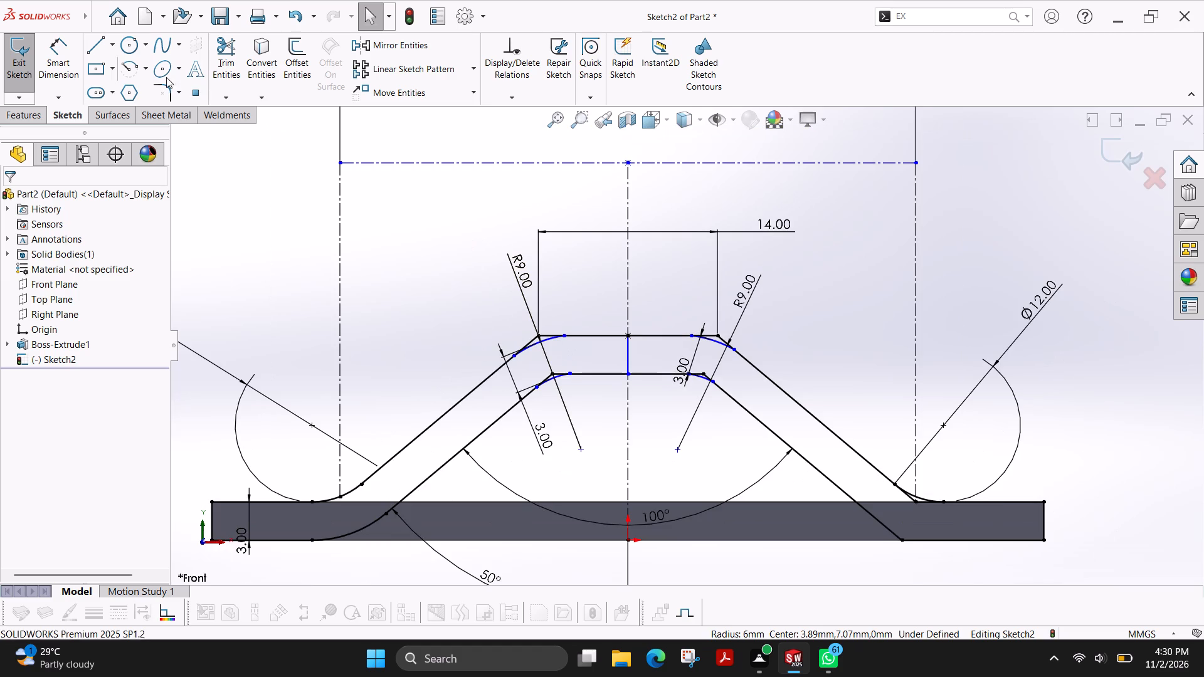
click(224, 63)
drag(666, 303, 662, 408)
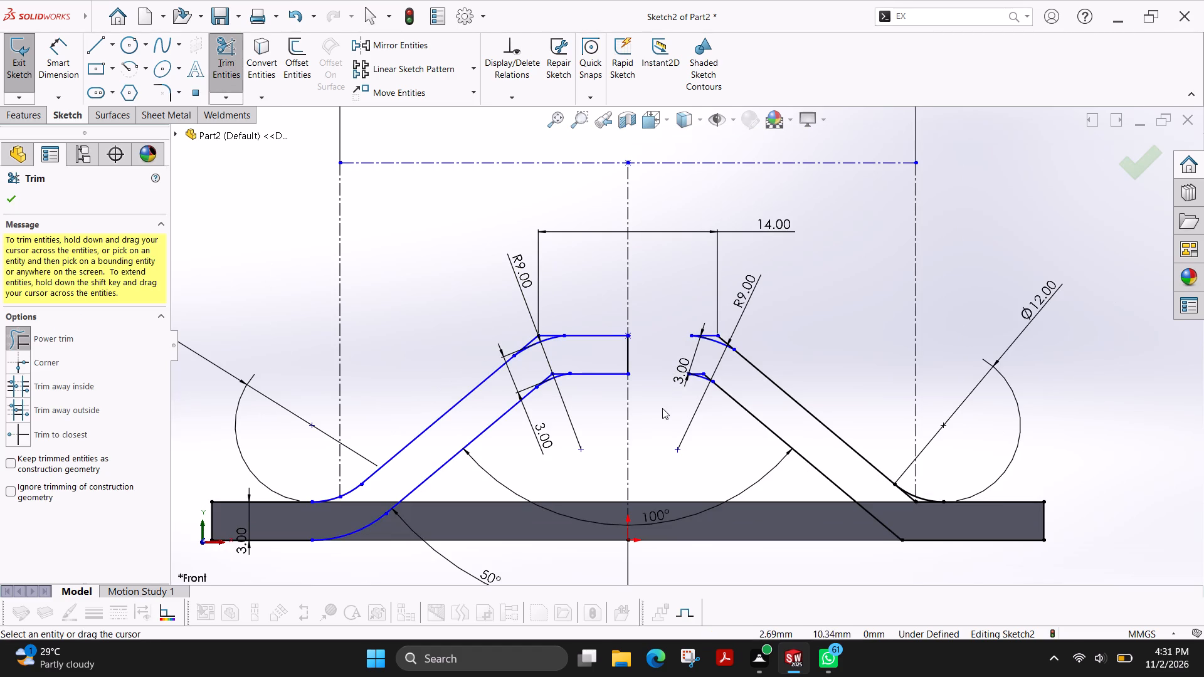
drag(746, 309, 718, 326)
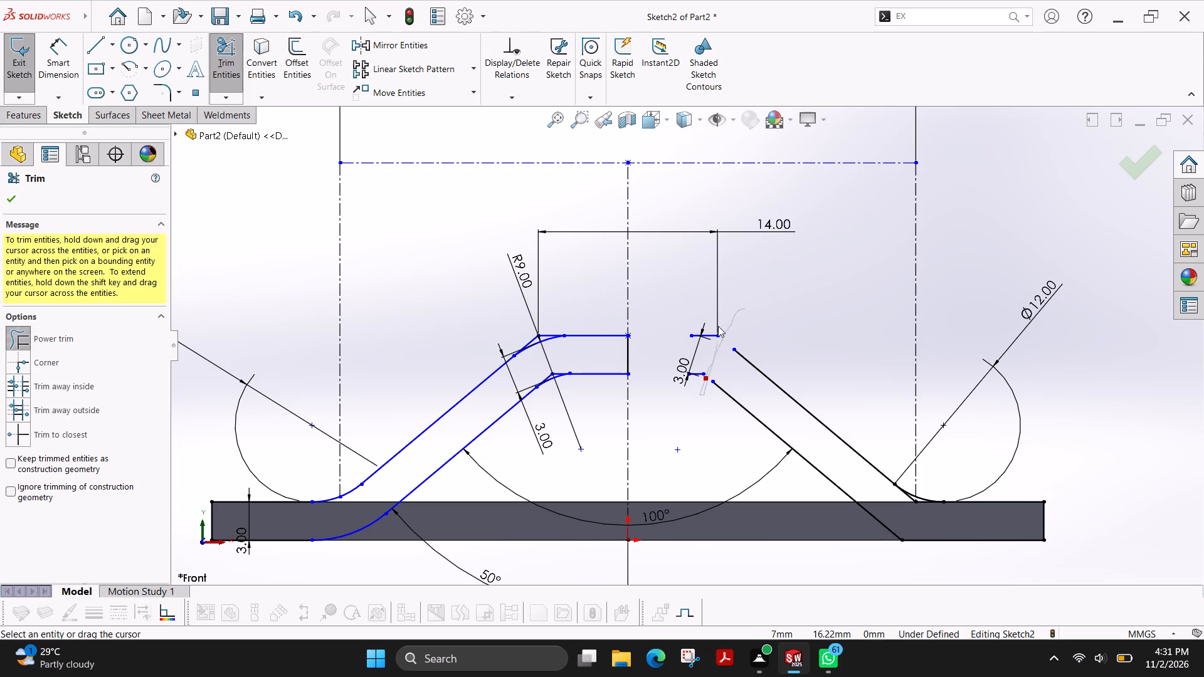
drag(718, 326, 692, 392)
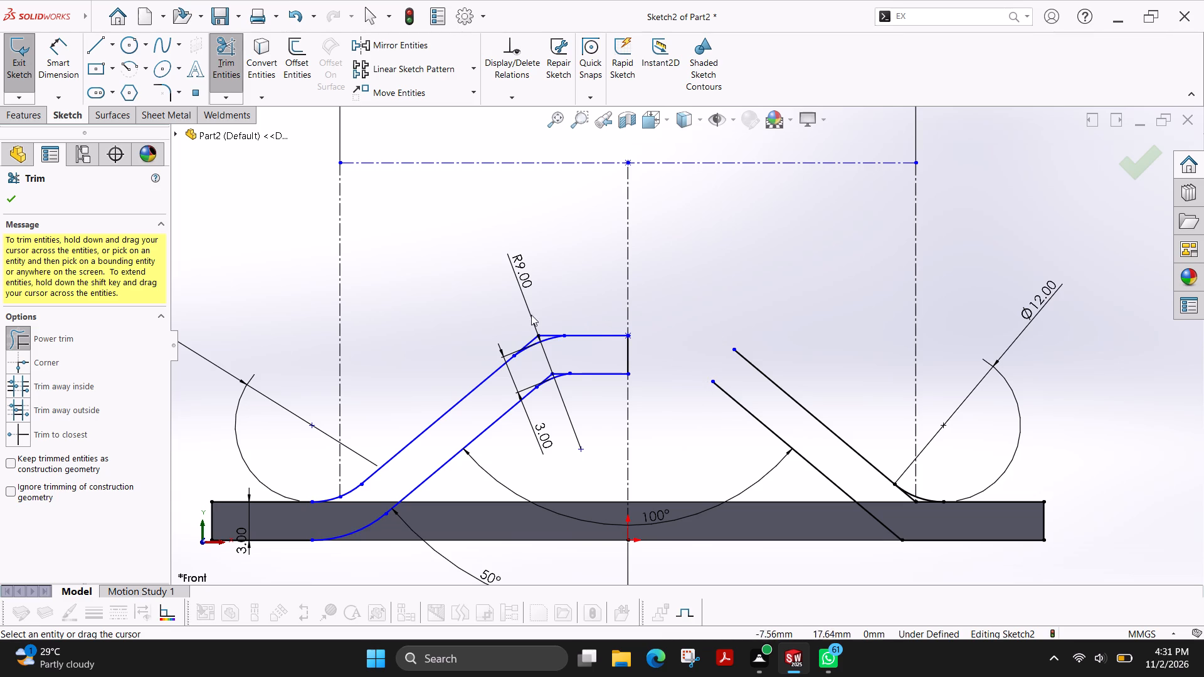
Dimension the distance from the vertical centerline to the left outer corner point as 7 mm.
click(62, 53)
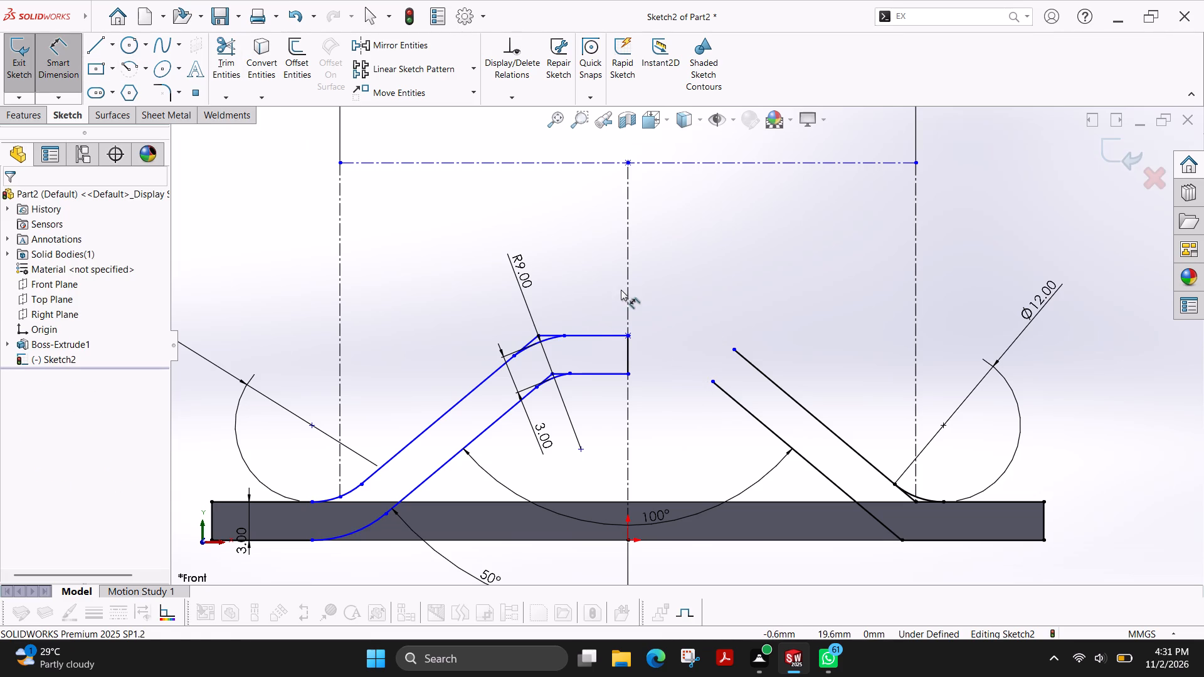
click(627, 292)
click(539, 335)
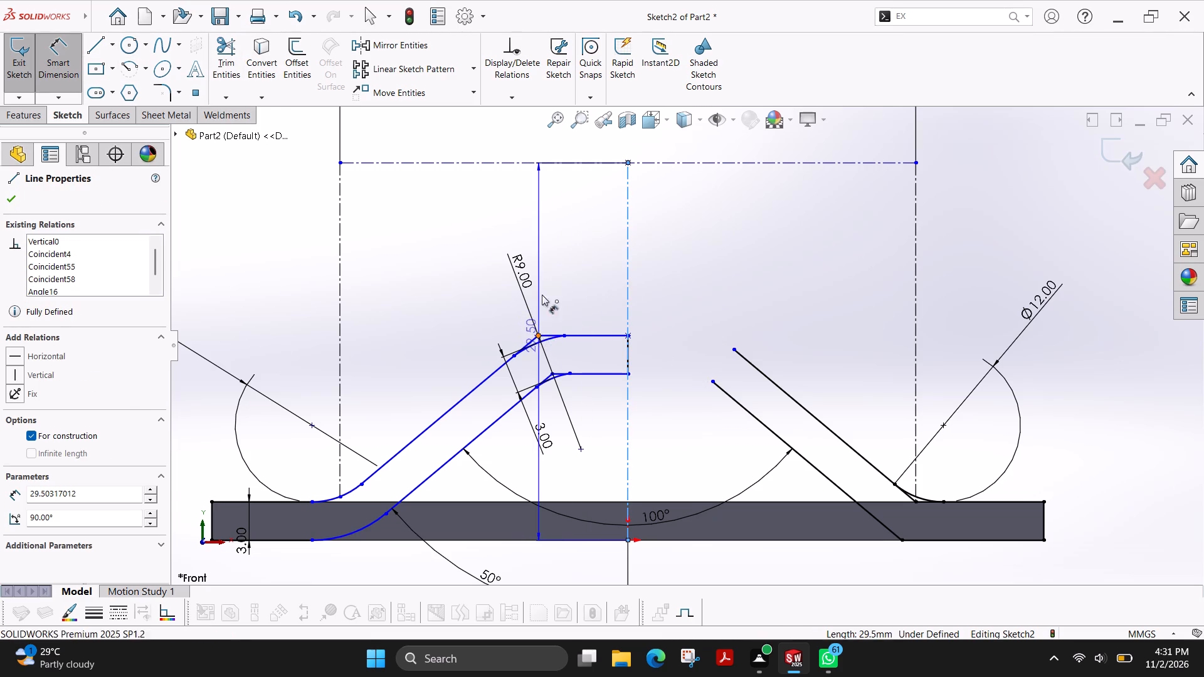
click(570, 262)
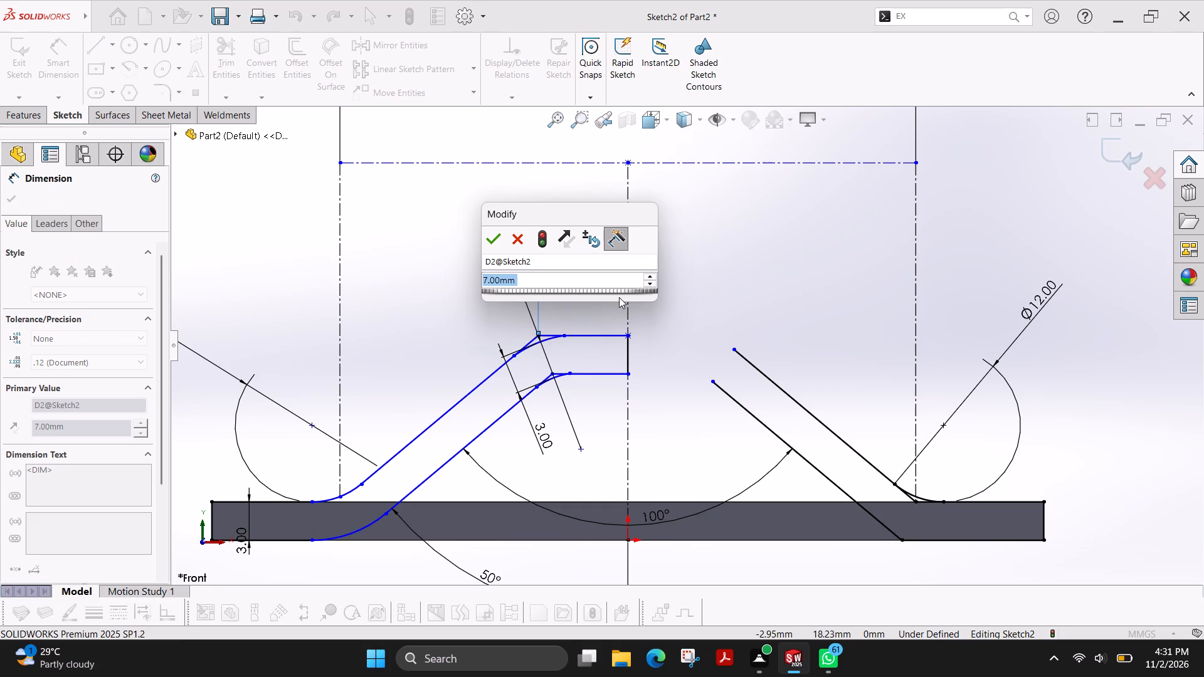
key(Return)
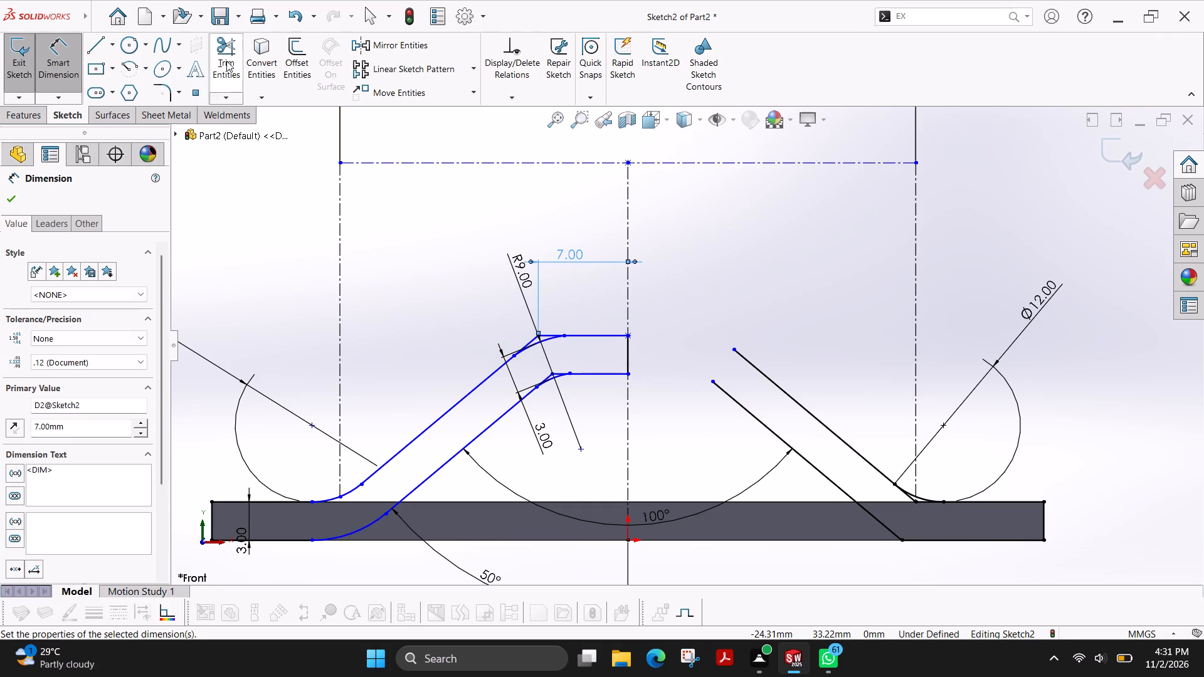
Trim away the rest of the profile's right half, including the sloped lines, base arc, base lines and leftover construction line stub.
click(226, 61)
drag(879, 323, 895, 551)
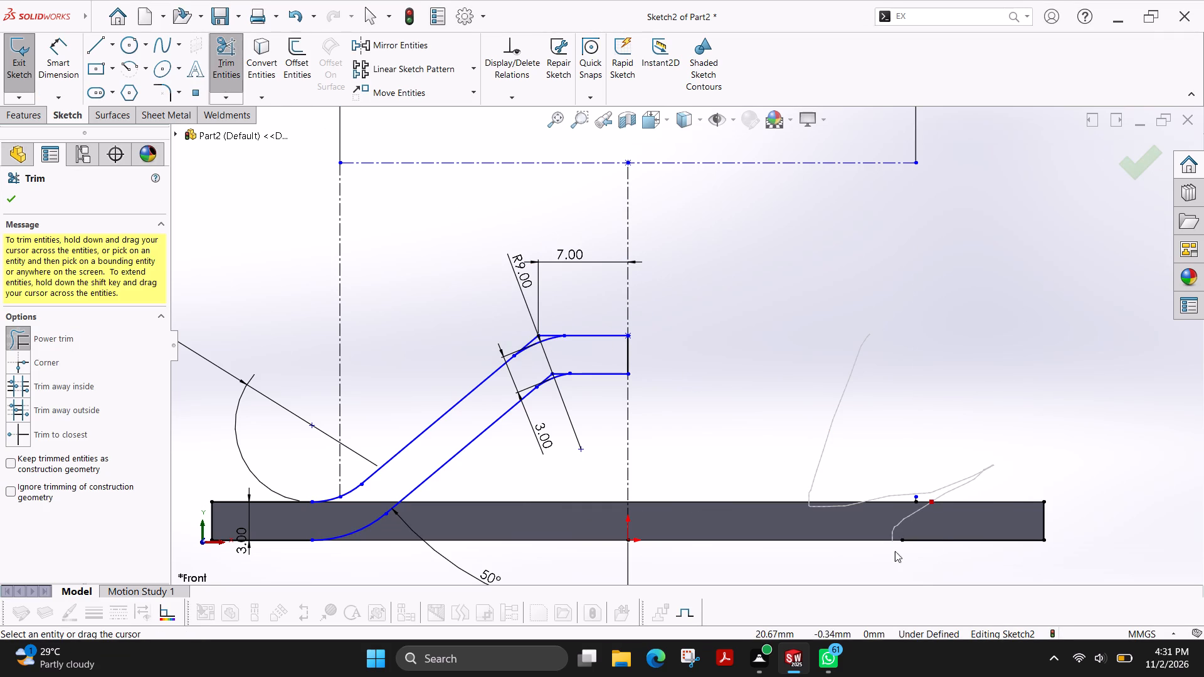
drag(895, 551, 1071, 530)
scroll(943, 500, down, 3)
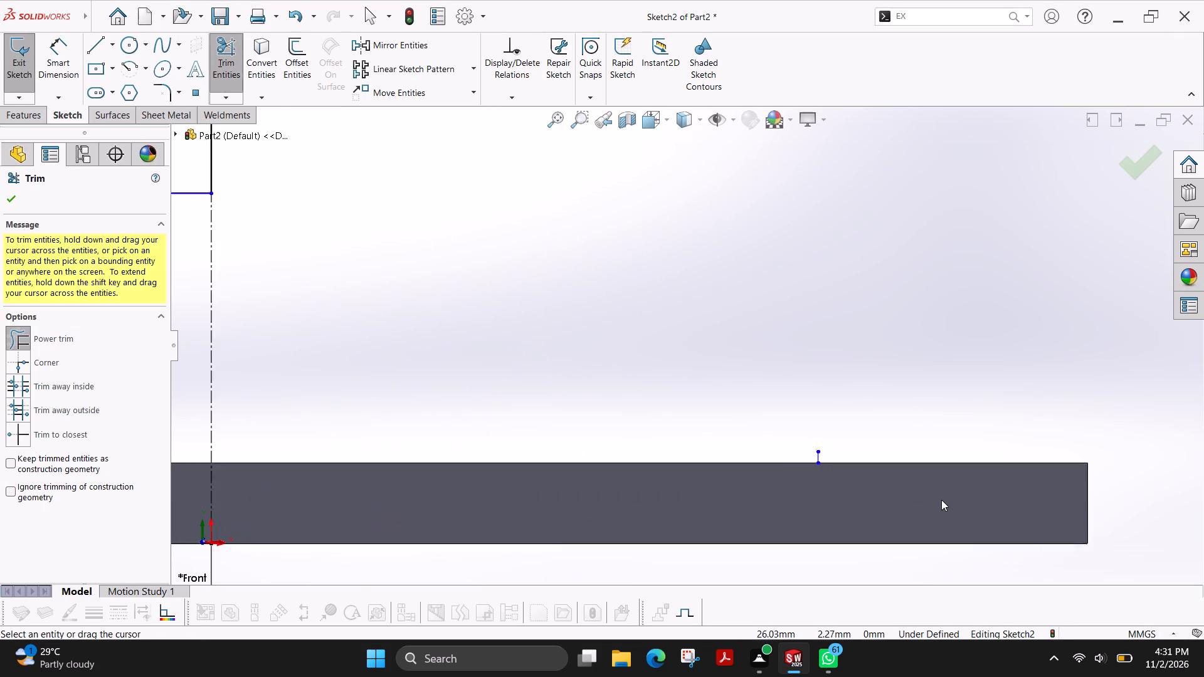
scroll(941, 500, down, 6)
drag(714, 369, 604, 380)
Trim the sharp corner line ends lying outside the outer and inner corner arcs on the profile's left half.
scroll(629, 370, up, 9)
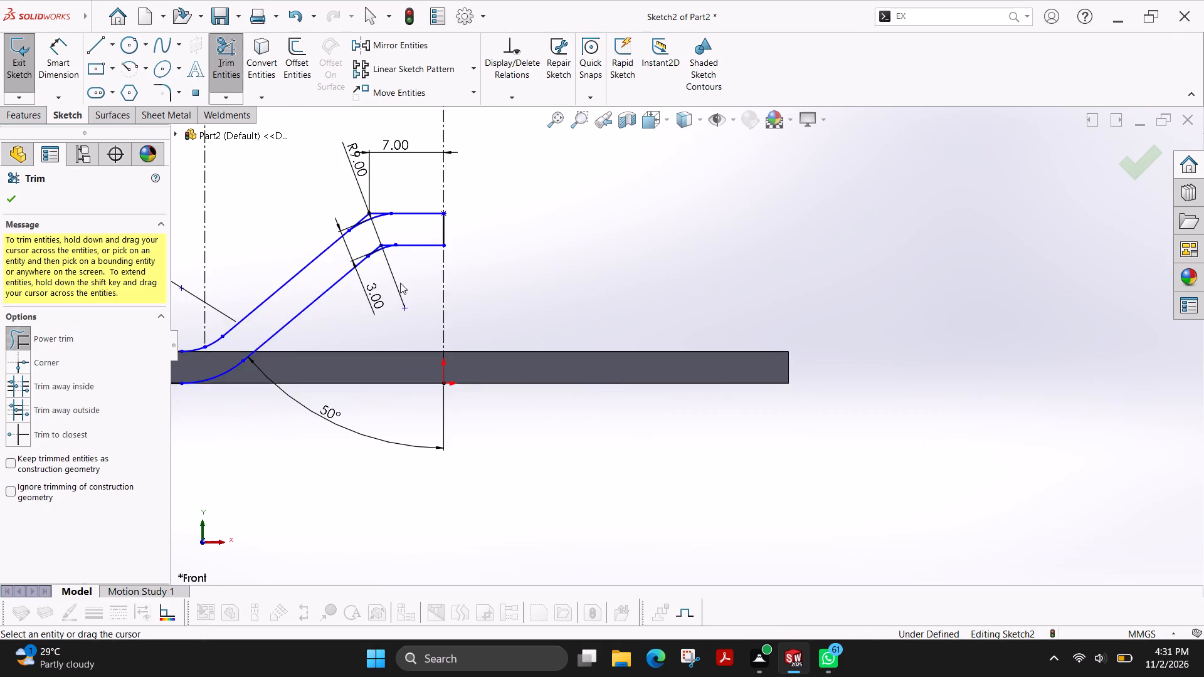
scroll(389, 278, up, 3)
scroll(420, 280, down, 4)
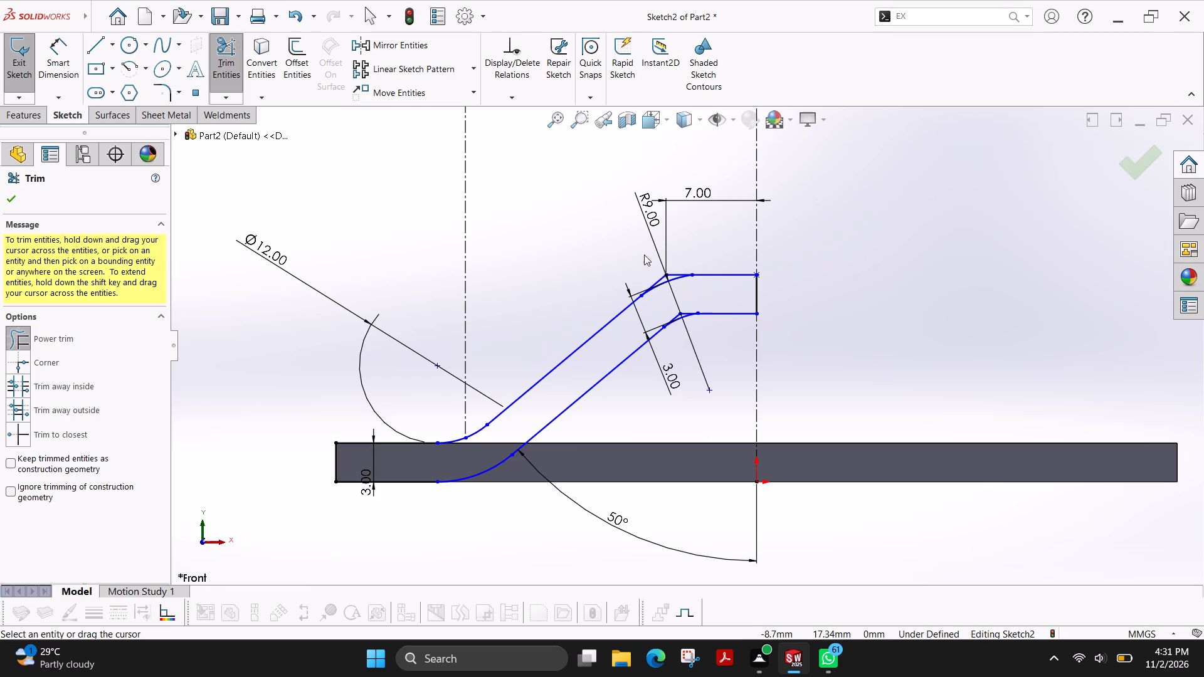
scroll(647, 253, down, 4)
scroll(722, 292, down, 3)
drag(705, 335, 666, 355)
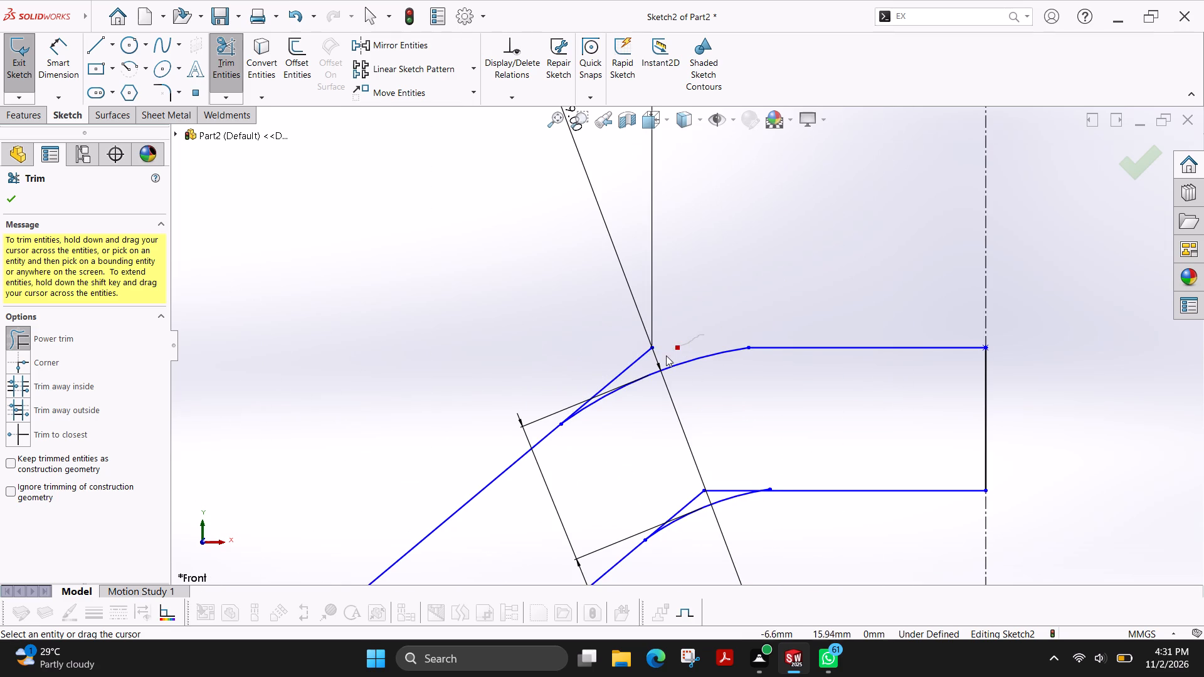
drag(666, 355, 585, 379)
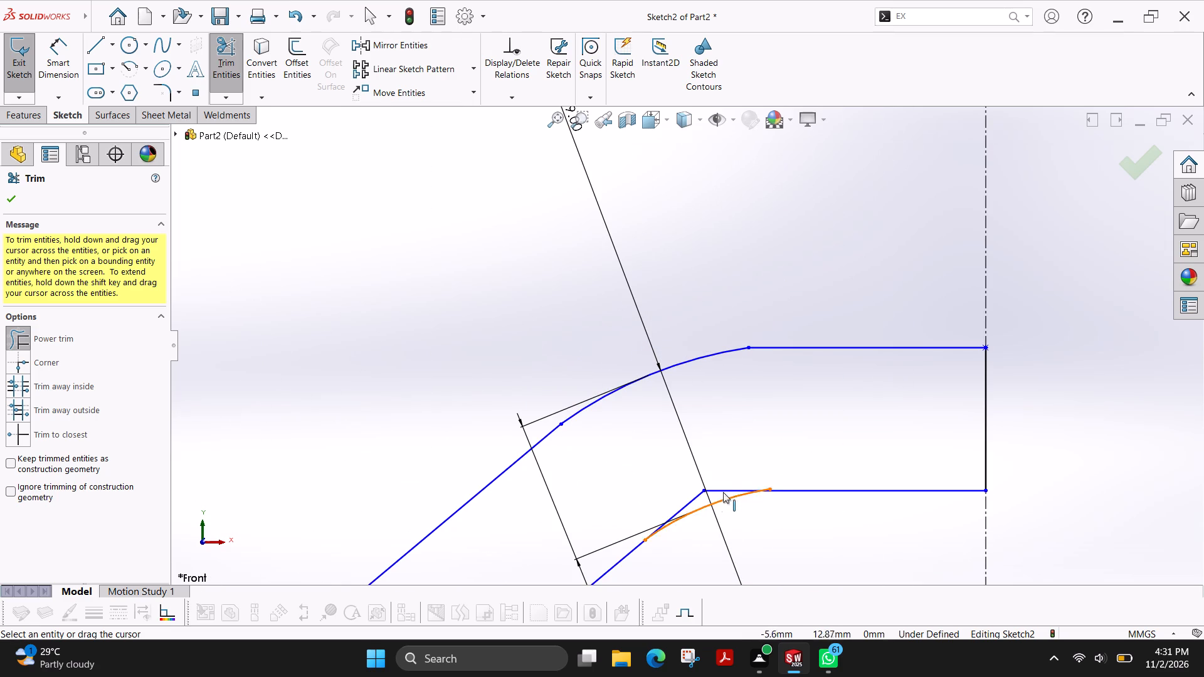
drag(729, 483, 660, 513)
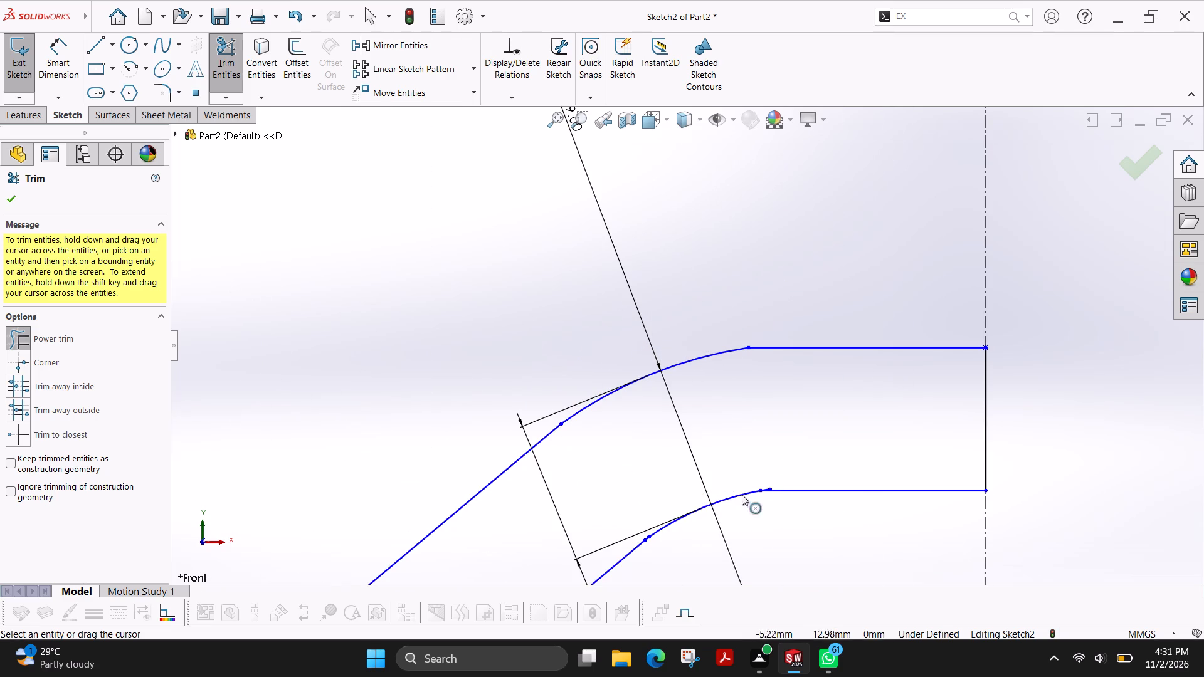
Trim both overshooting ends of the left inner corner arc back to the inner horizontal line and the sloped line.
scroll(742, 495, down, 6)
scroll(802, 385, down, 4)
drag(805, 414, 788, 411)
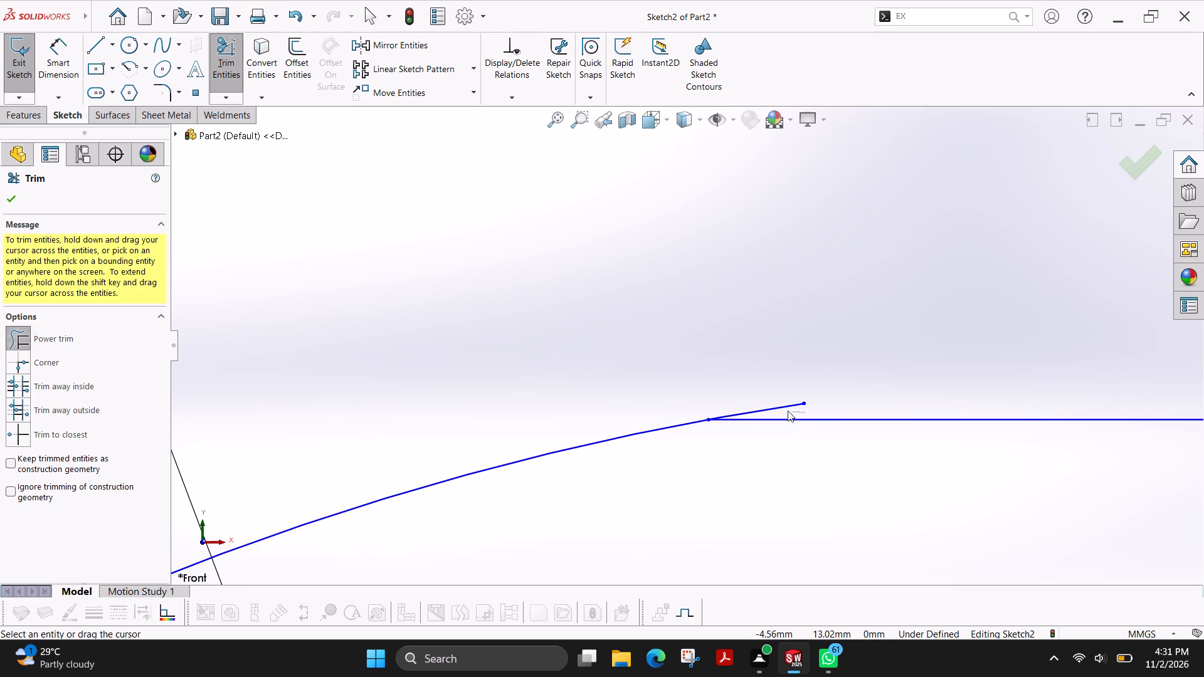
drag(788, 411, 762, 400)
scroll(431, 467, up, 9)
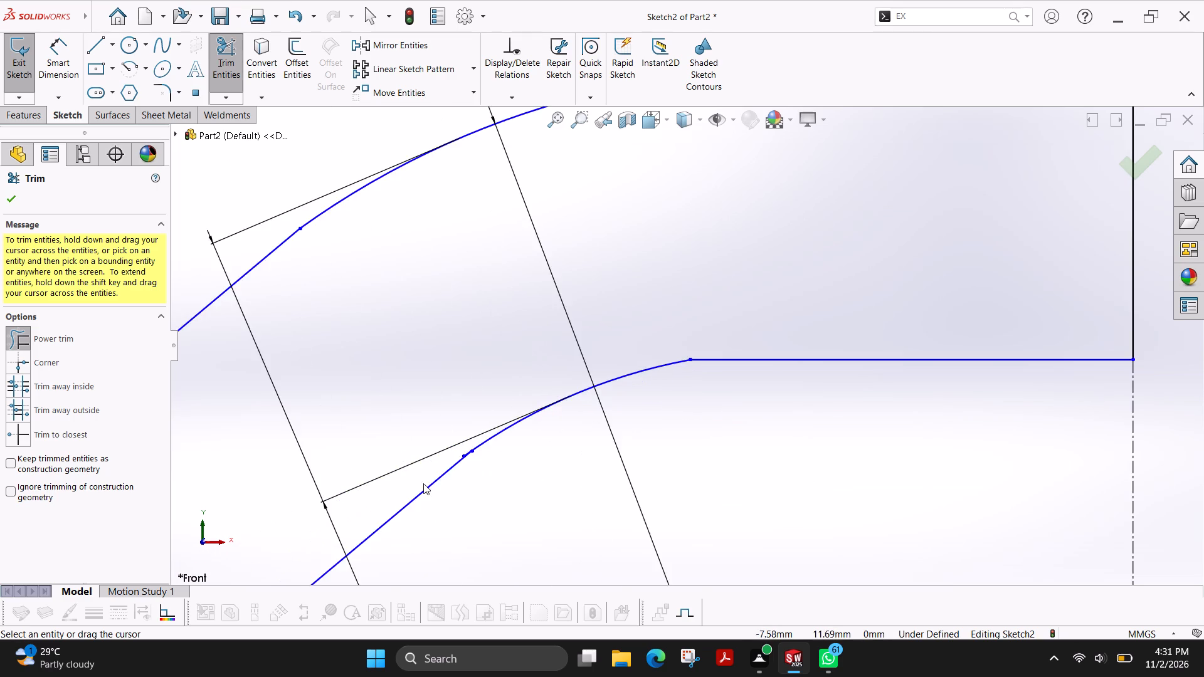
scroll(423, 483, up, 2)
scroll(537, 406, down, 5)
scroll(596, 424, down, 10)
scroll(537, 345, down, 4)
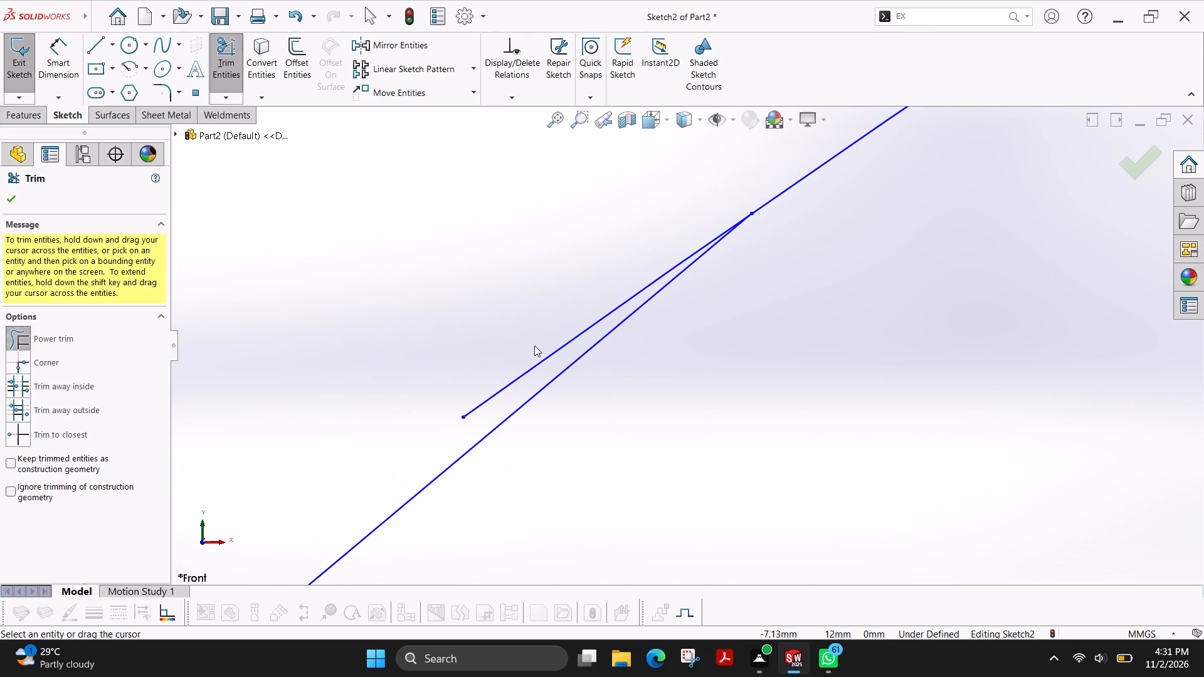
drag(534, 345, 525, 382)
Dimension the length of the profile's outer top horizontal line and set it to 7 mm.
scroll(571, 322, up, 15)
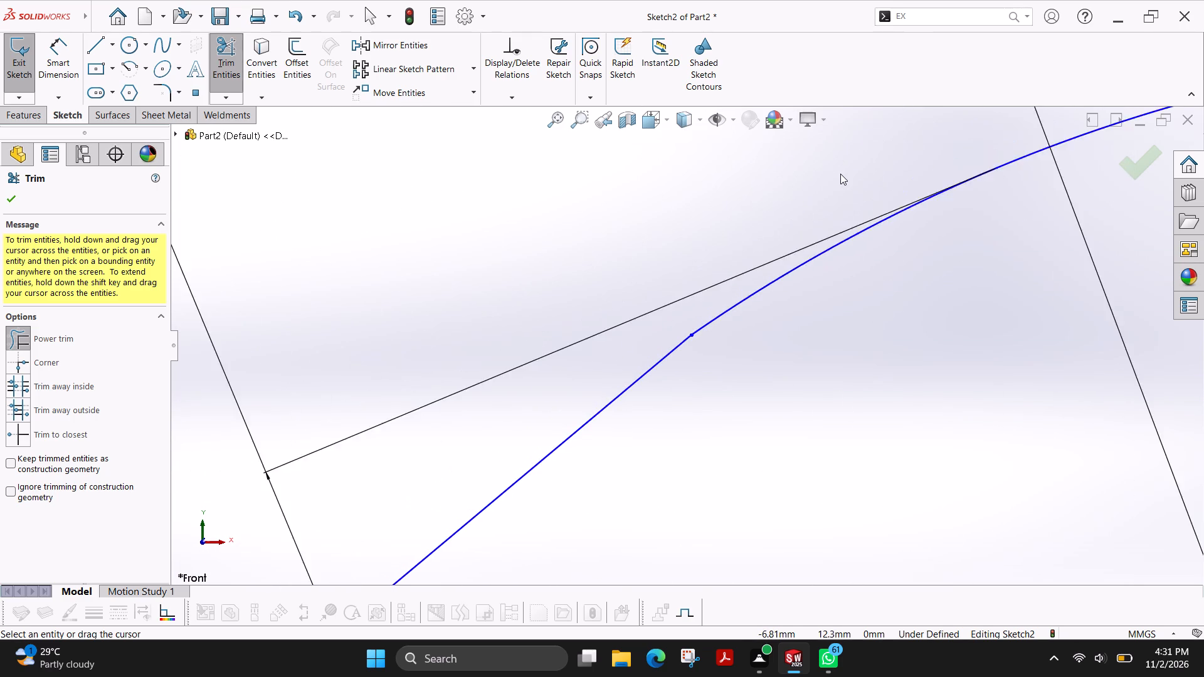
scroll(840, 174, up, 10)
scroll(736, 291, up, 4)
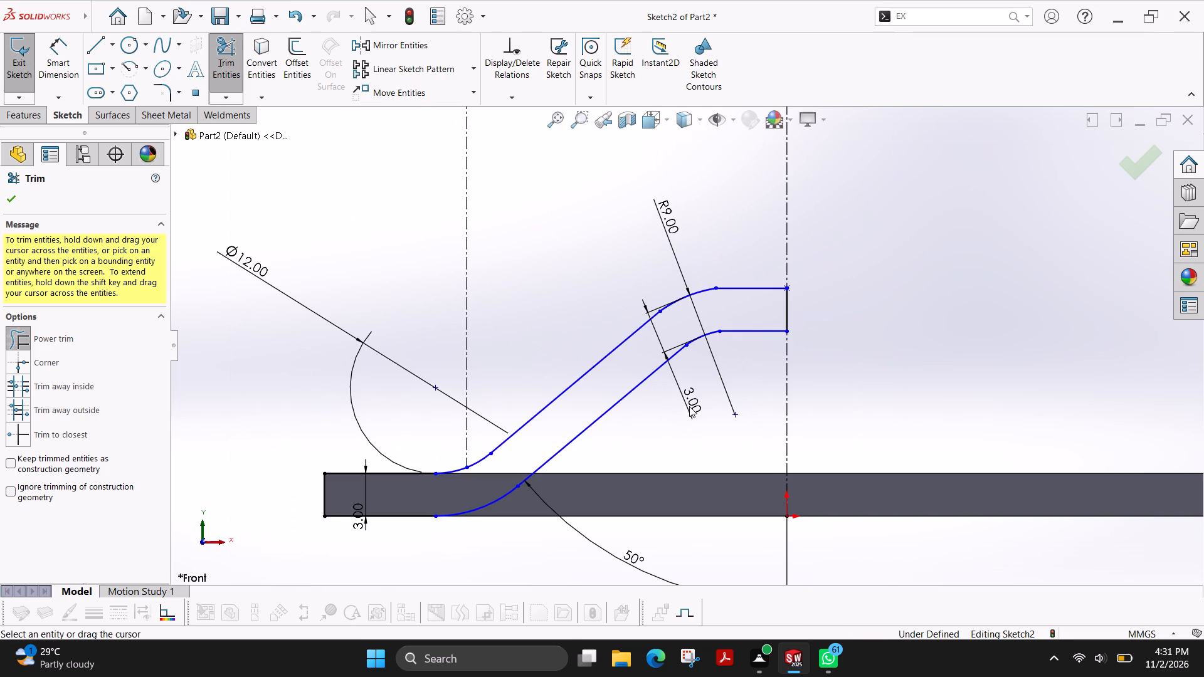
scroll(795, 272, down, 2)
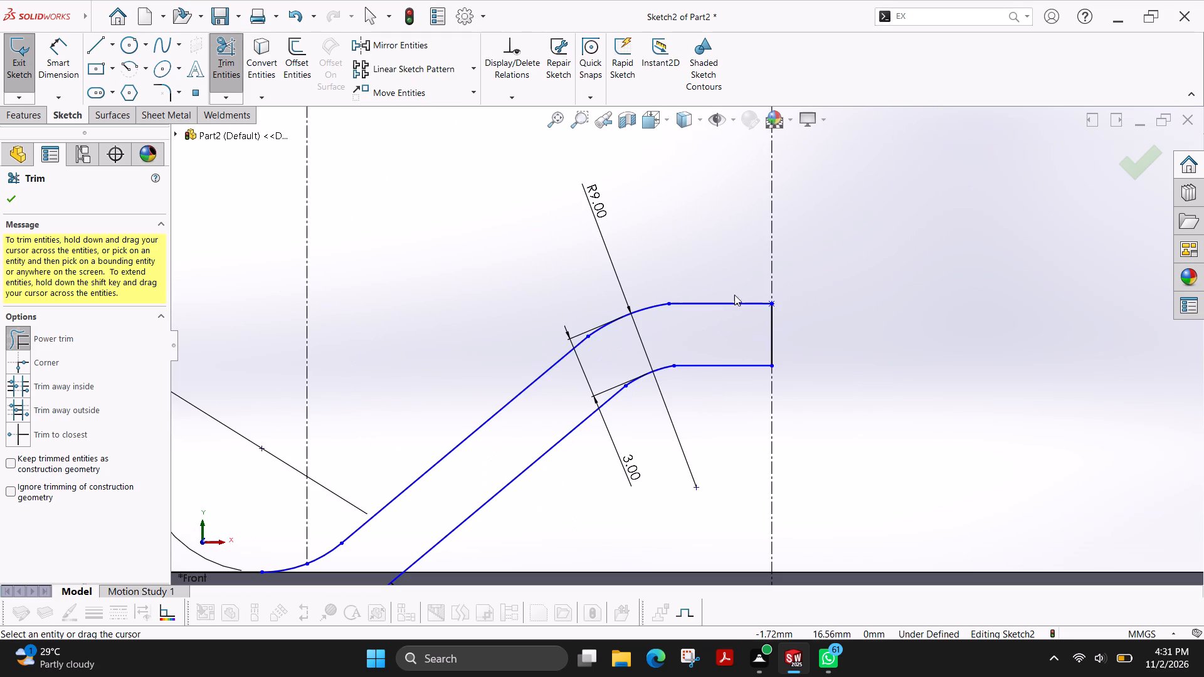
click(62, 61)
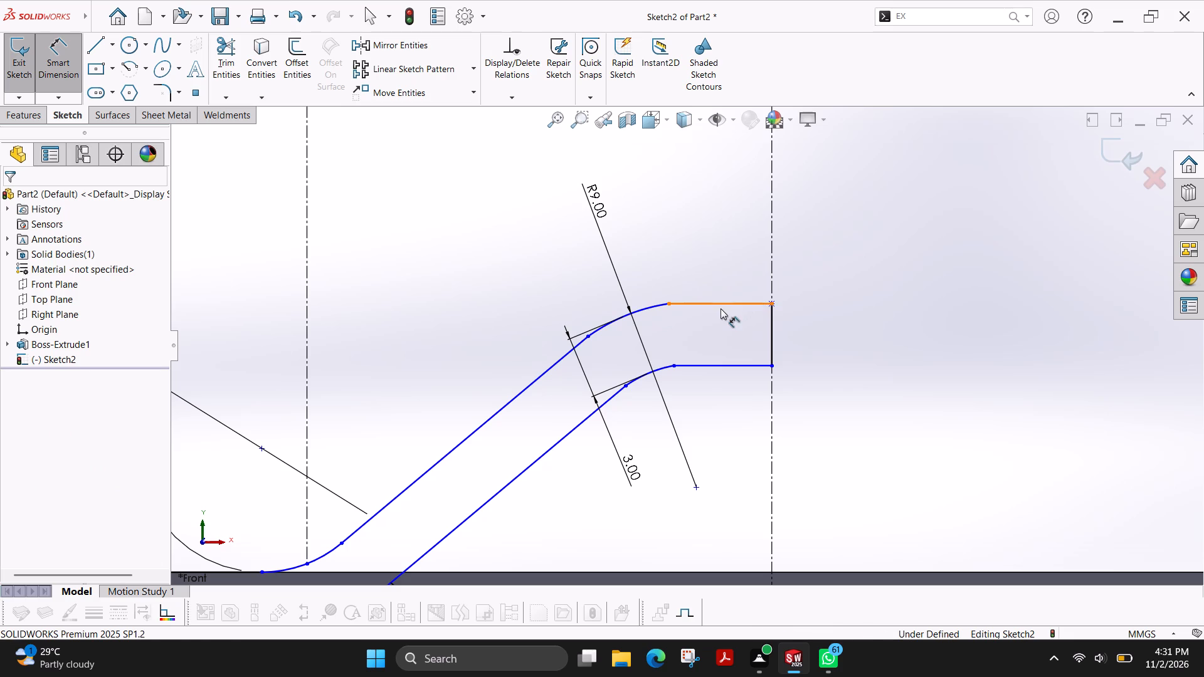
click(720, 307)
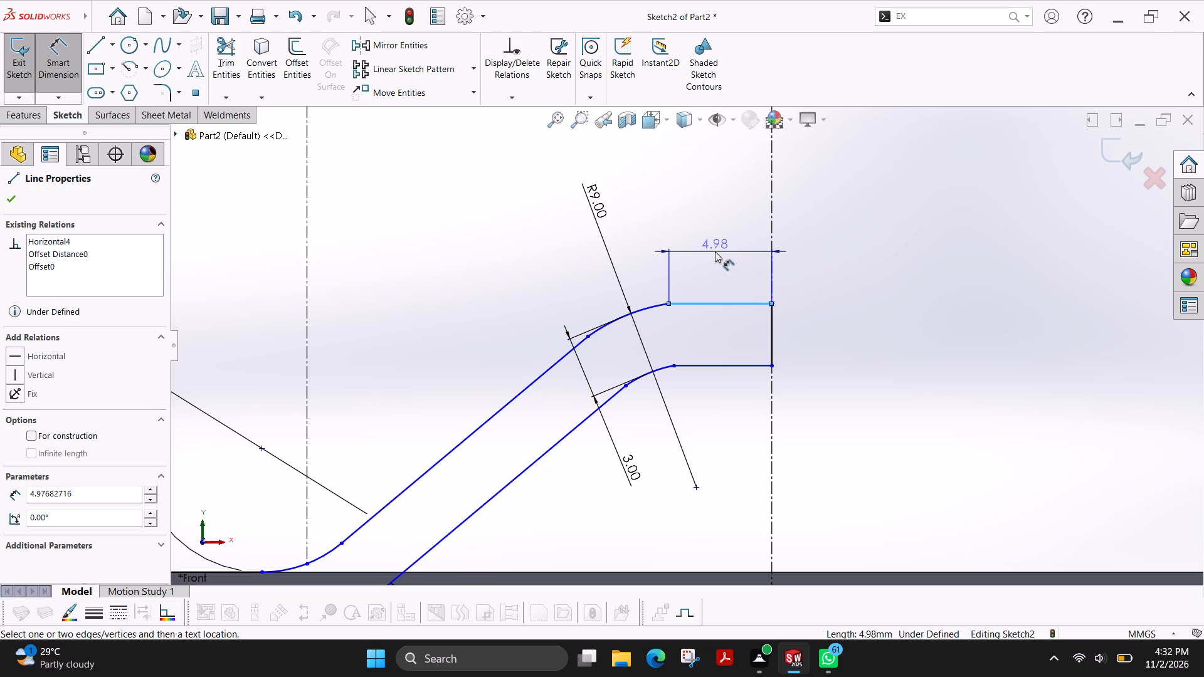
click(715, 251)
key(7)
key(Return)
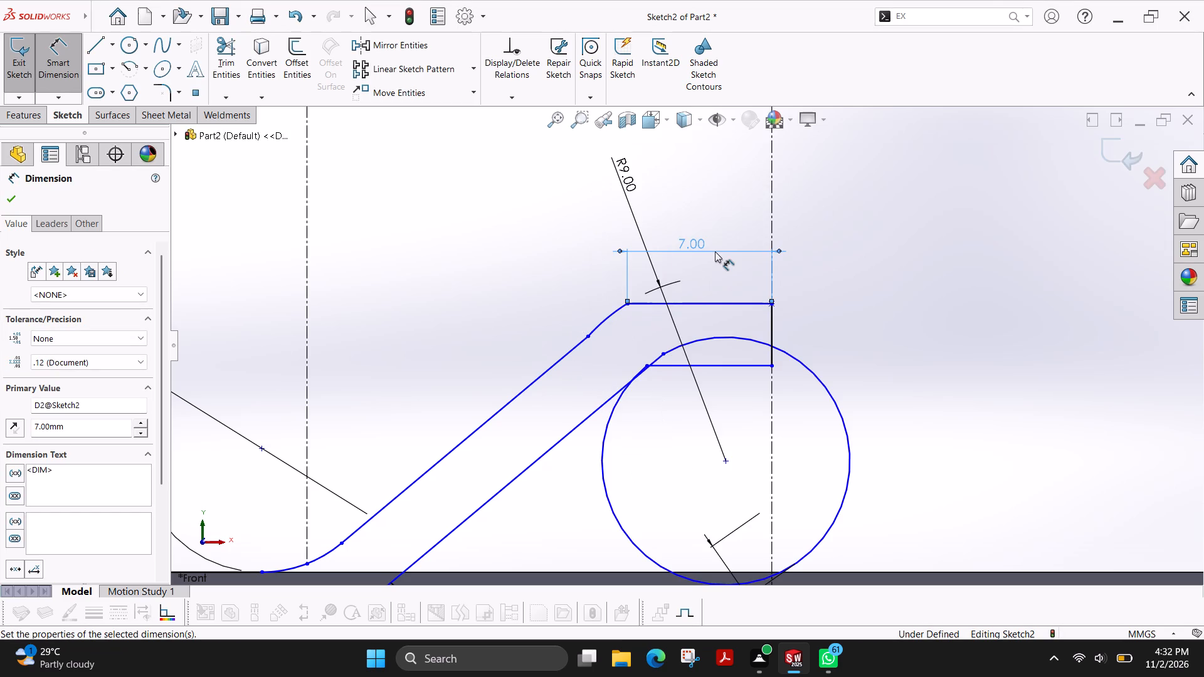
key(Escape)
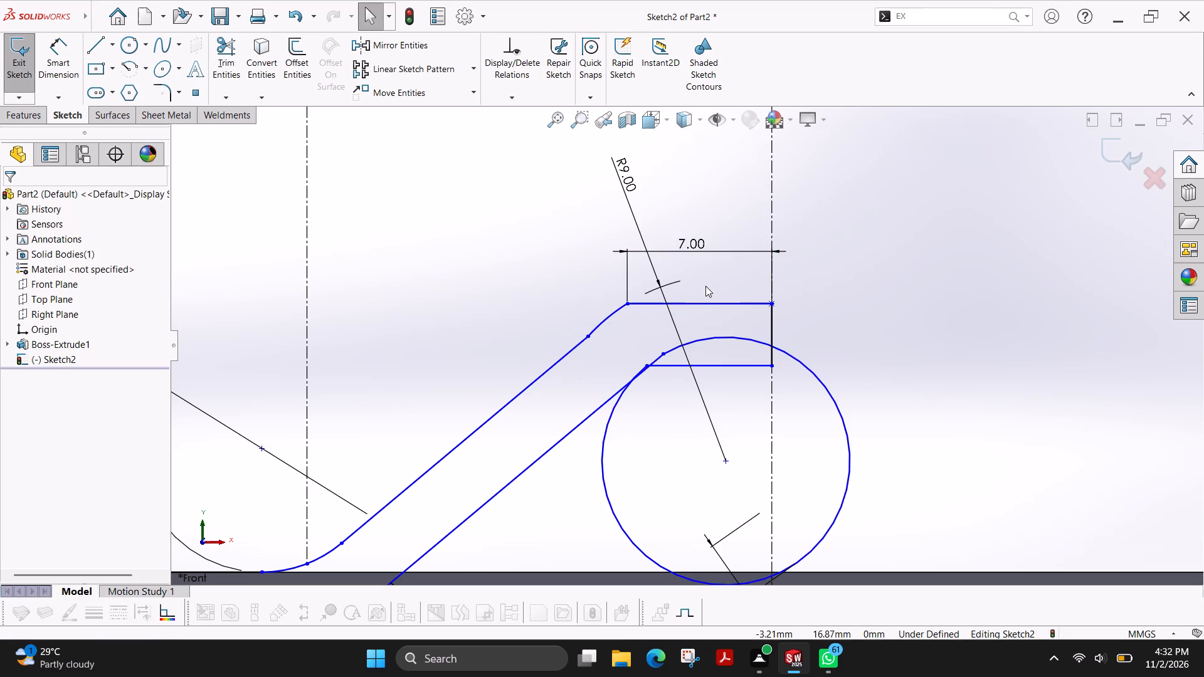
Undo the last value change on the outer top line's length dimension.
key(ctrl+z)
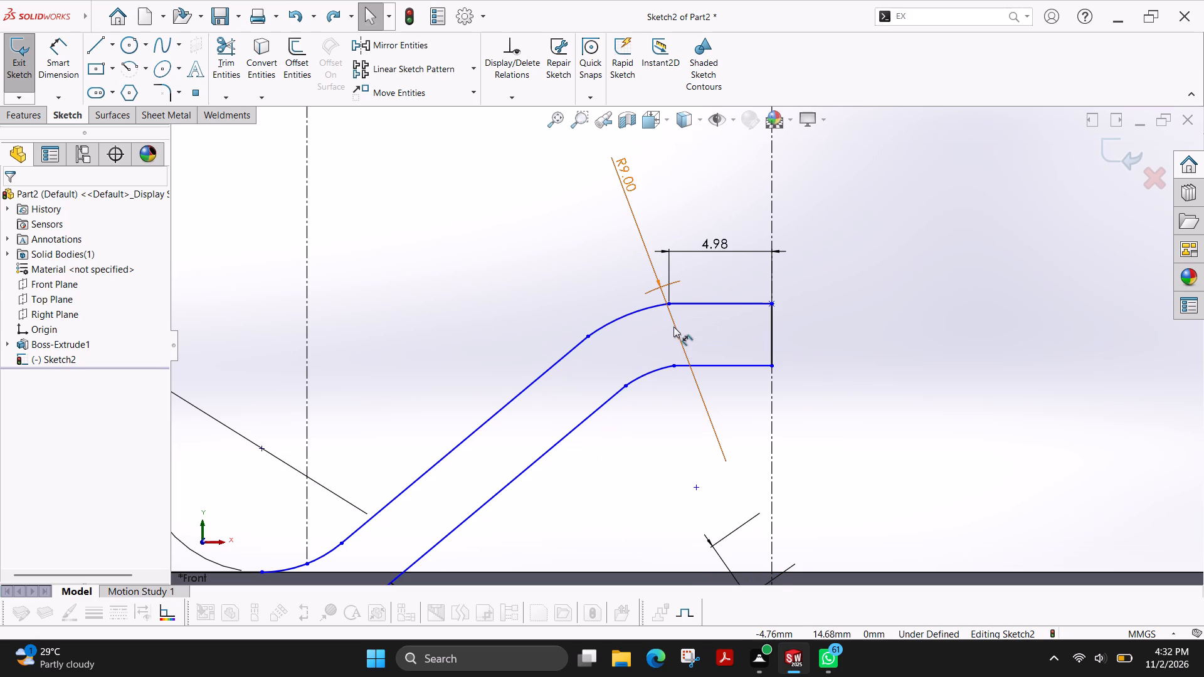
Set the outer top horizontal line's length dimension to 7 mm.
scroll(658, 409, up, 3)
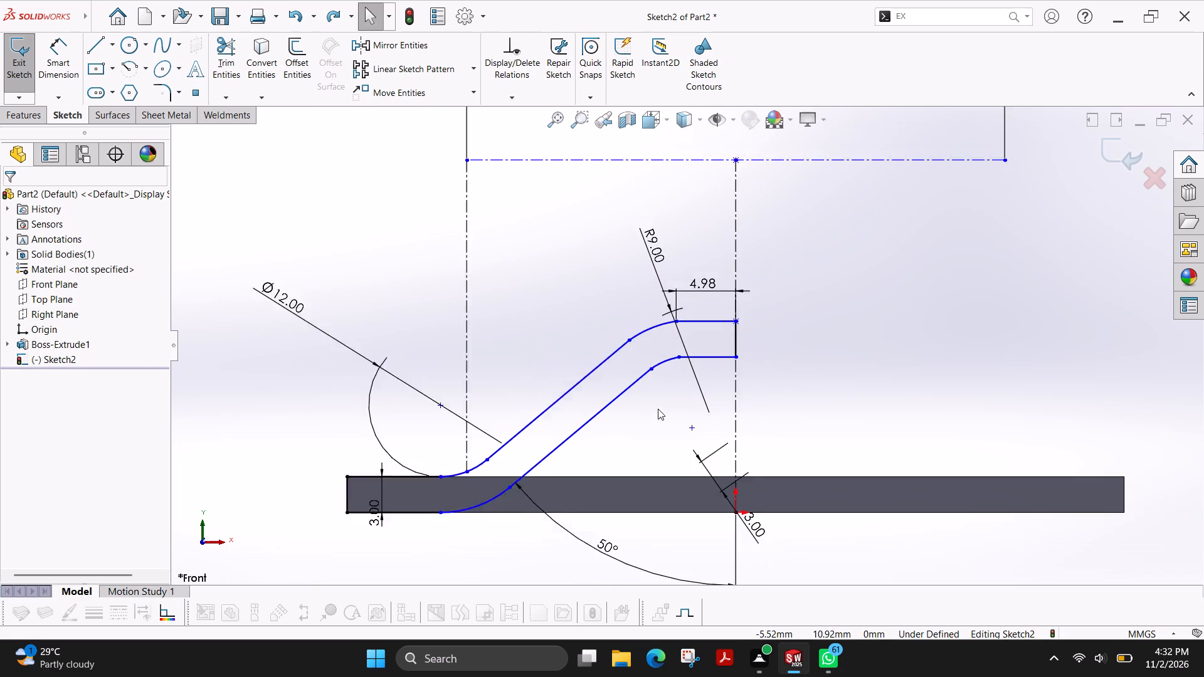
scroll(658, 409, up, 2)
scroll(658, 409, down, 1)
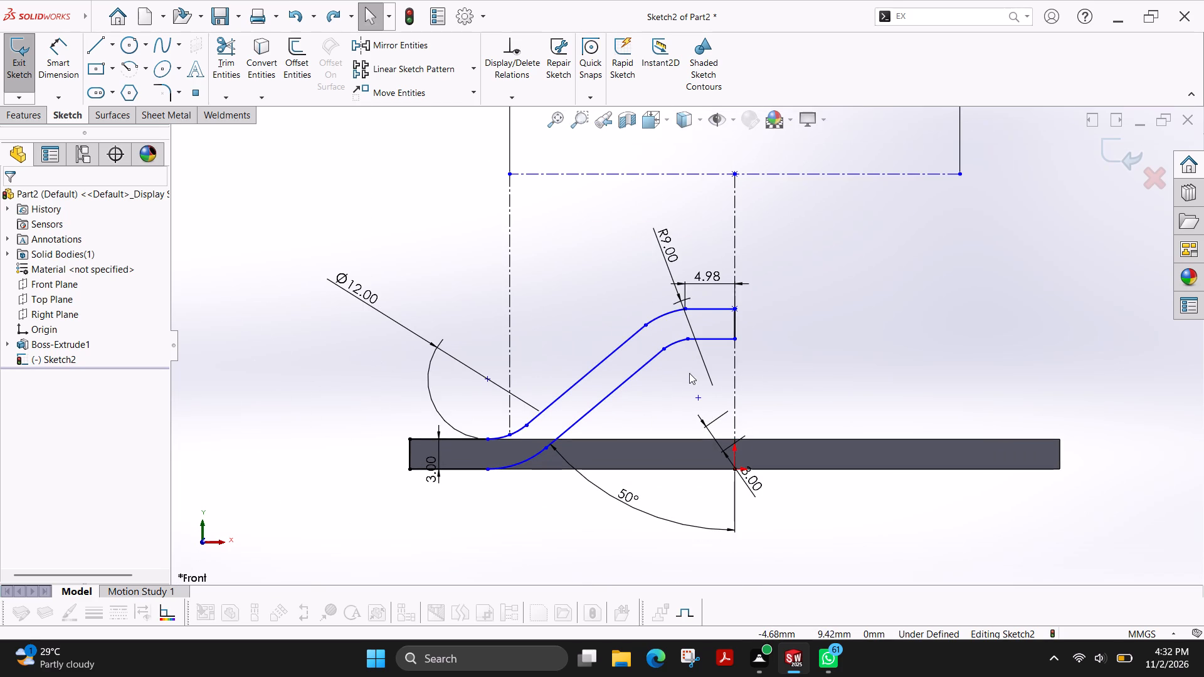
scroll(689, 373, down, 1)
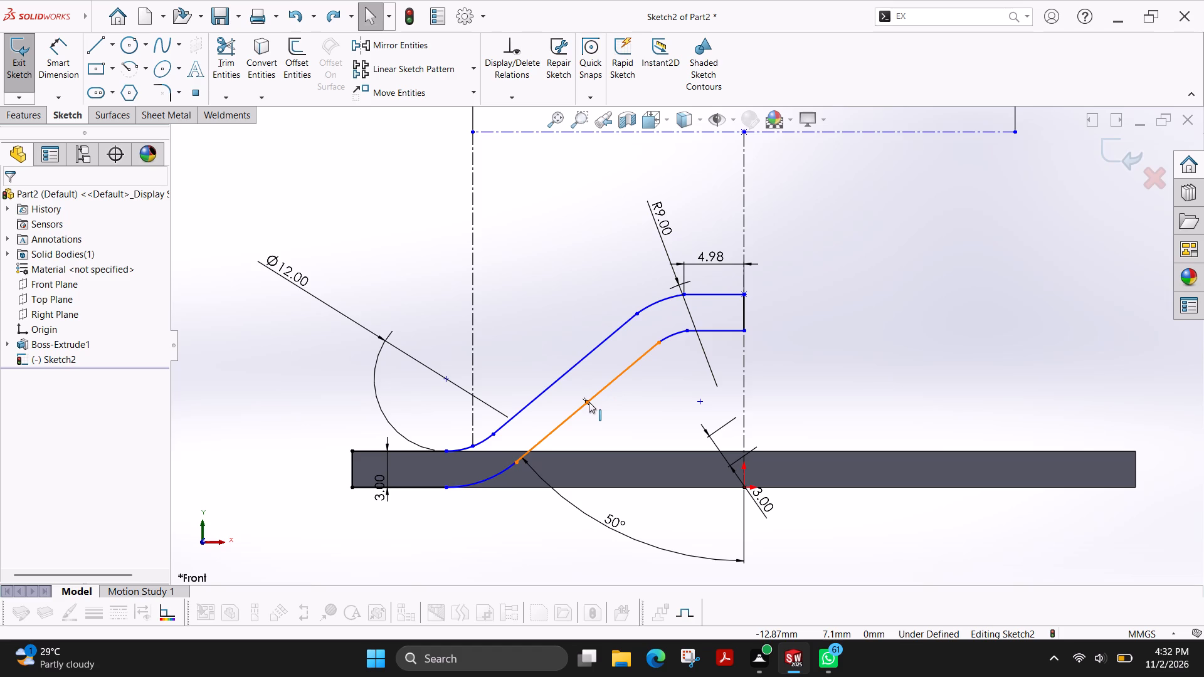
click(706, 255)
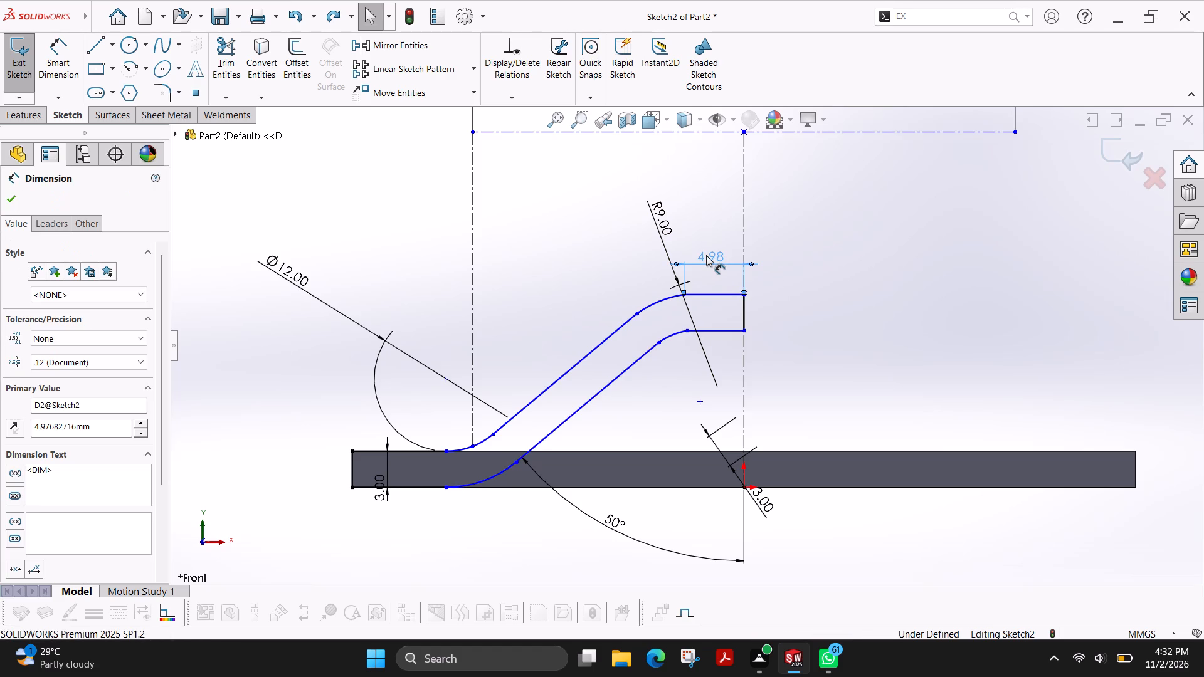
double_click(706, 255)
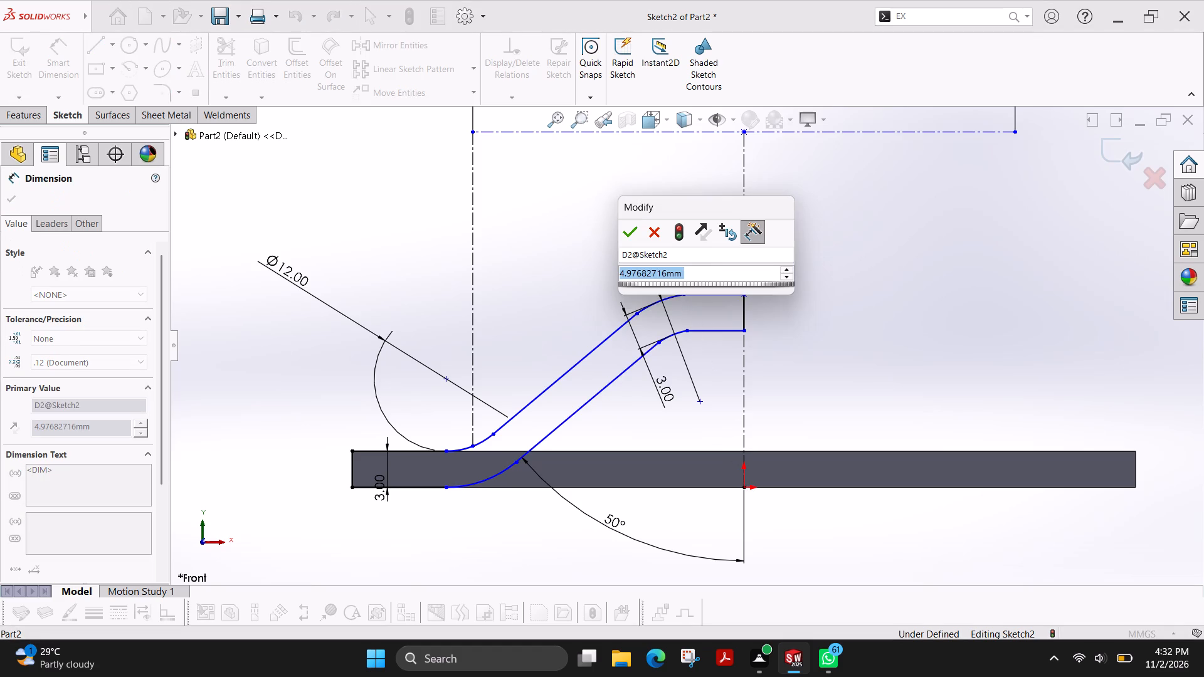
key(7)
key(Return)
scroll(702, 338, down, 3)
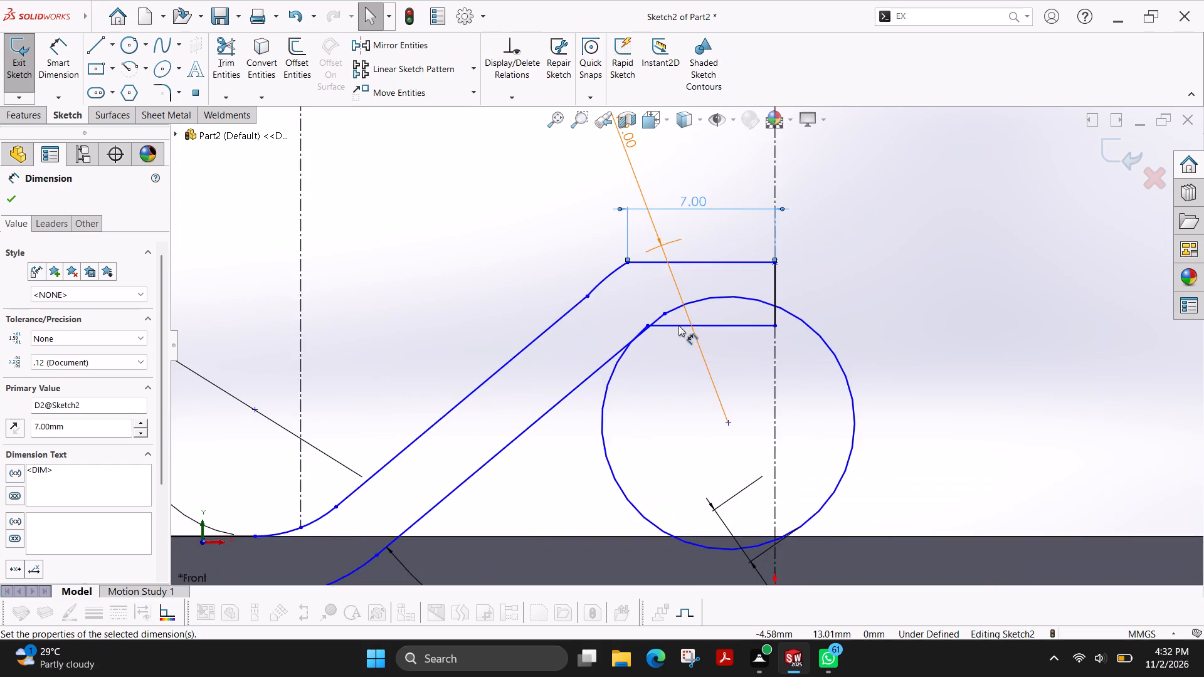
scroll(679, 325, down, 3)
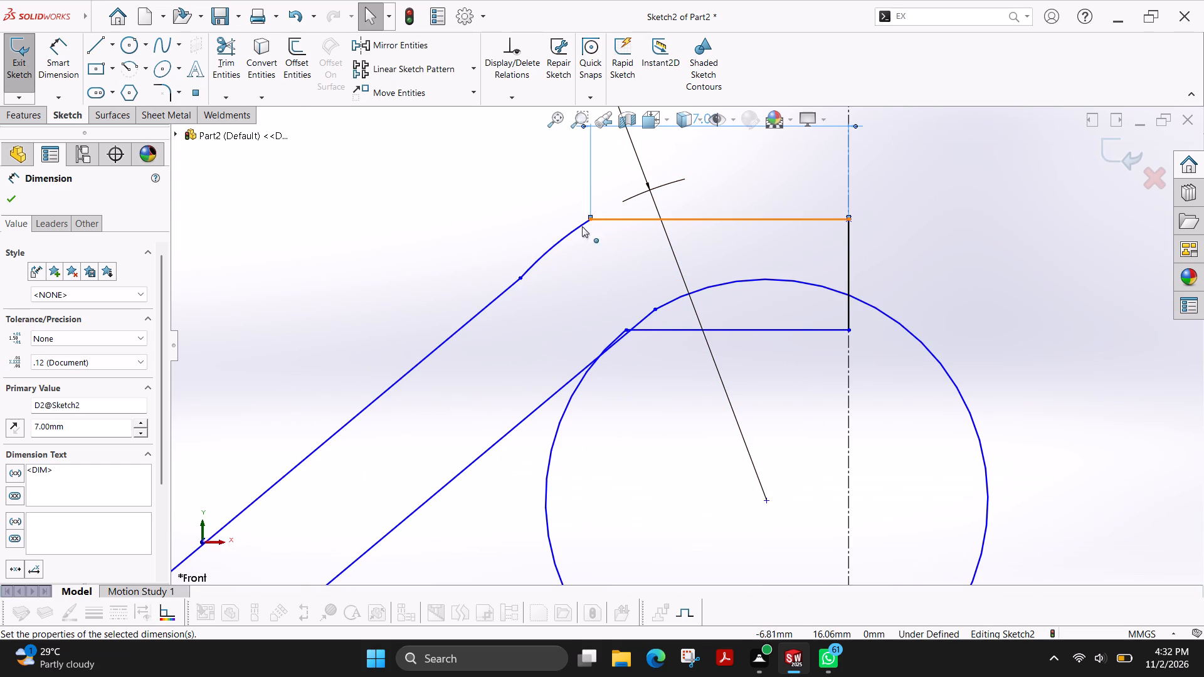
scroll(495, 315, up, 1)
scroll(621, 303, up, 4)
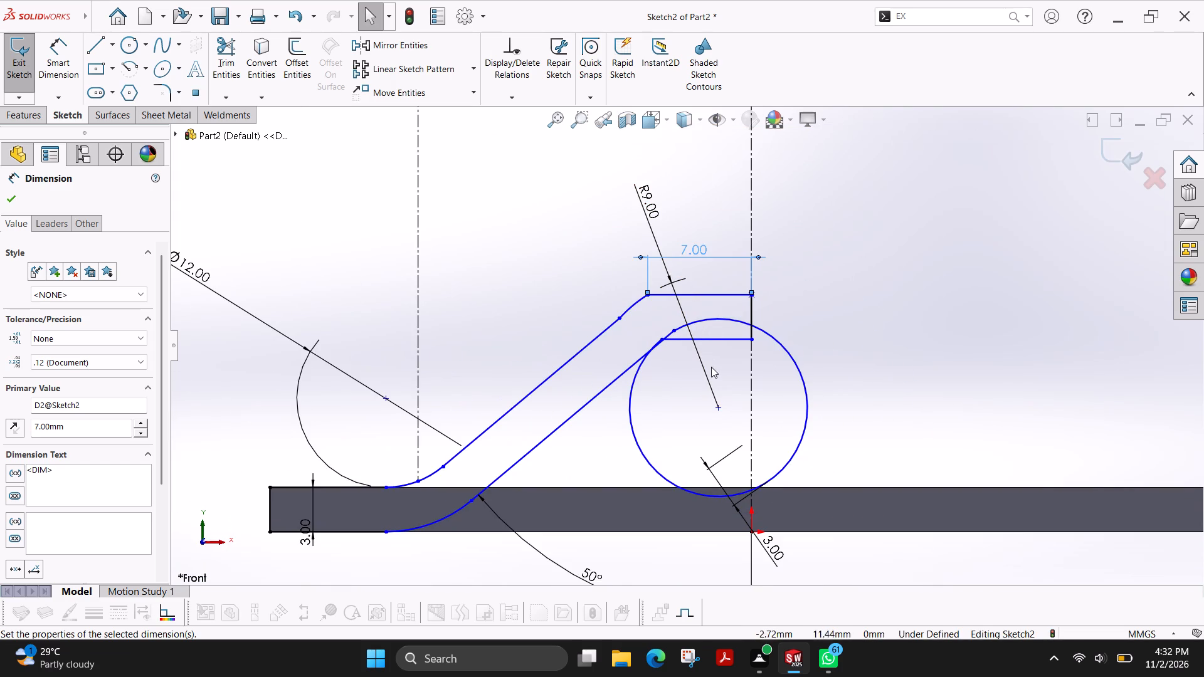
Trim away the R9 inner corner circle, the inner horizontal line and the leftover fragments at the upper end of the inner sloped line.
click(221, 64)
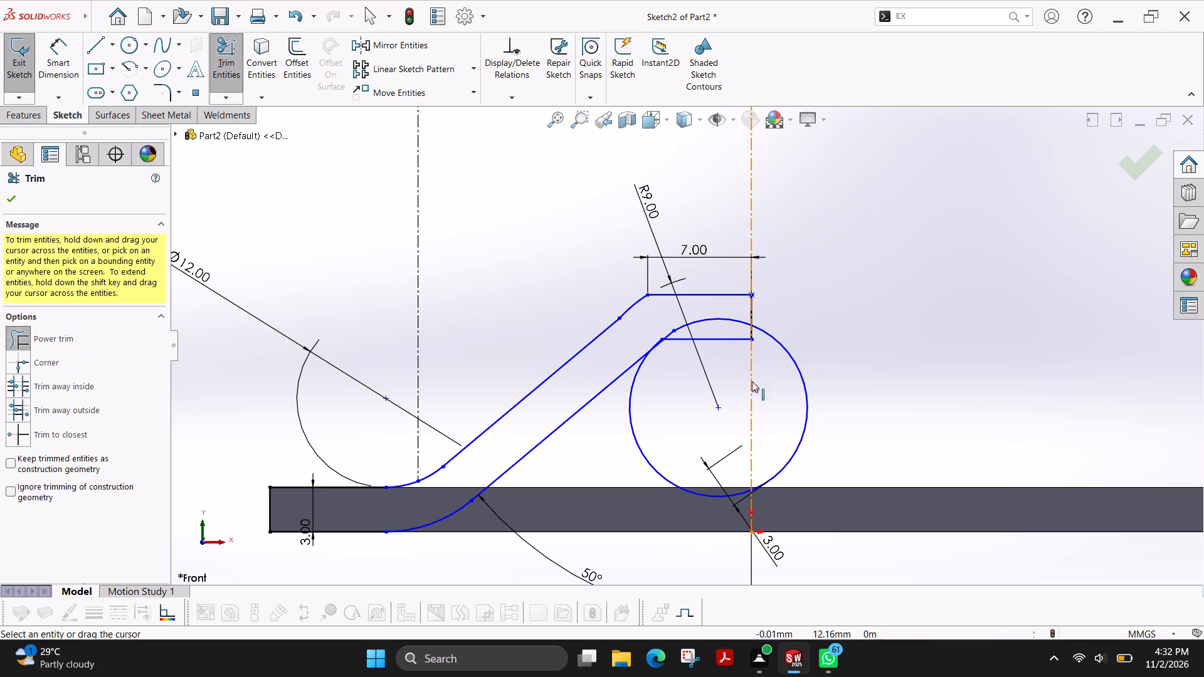
drag(663, 414, 617, 439)
drag(784, 392, 820, 429)
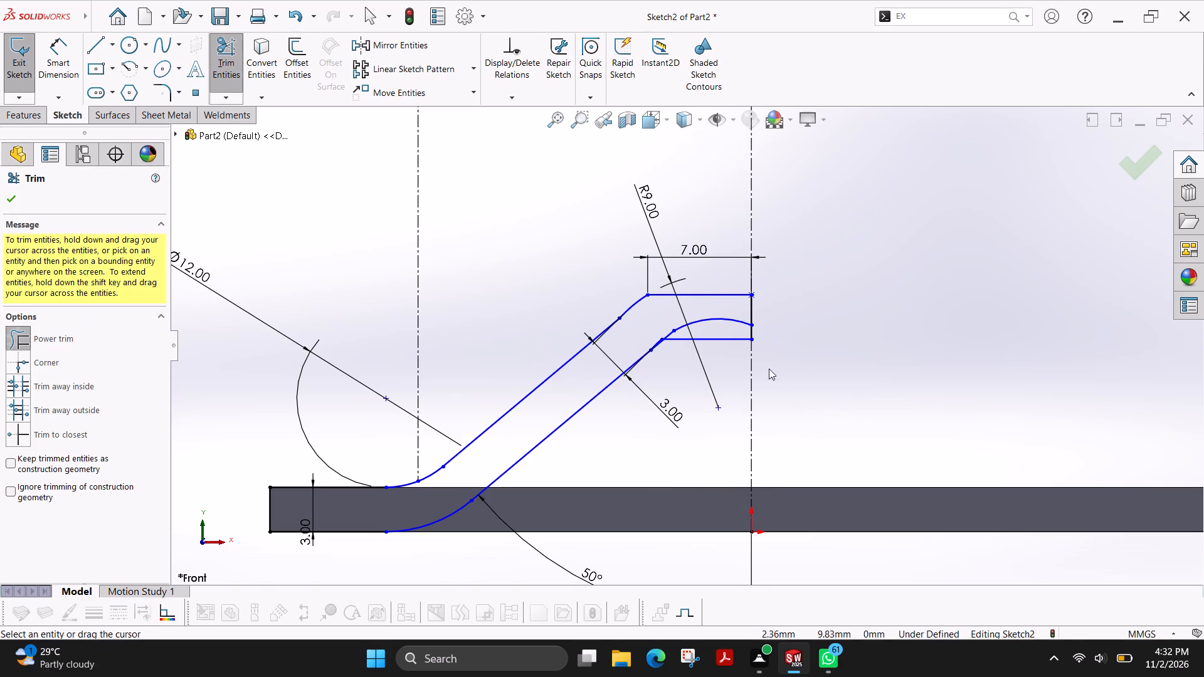
drag(701, 351, 665, 354)
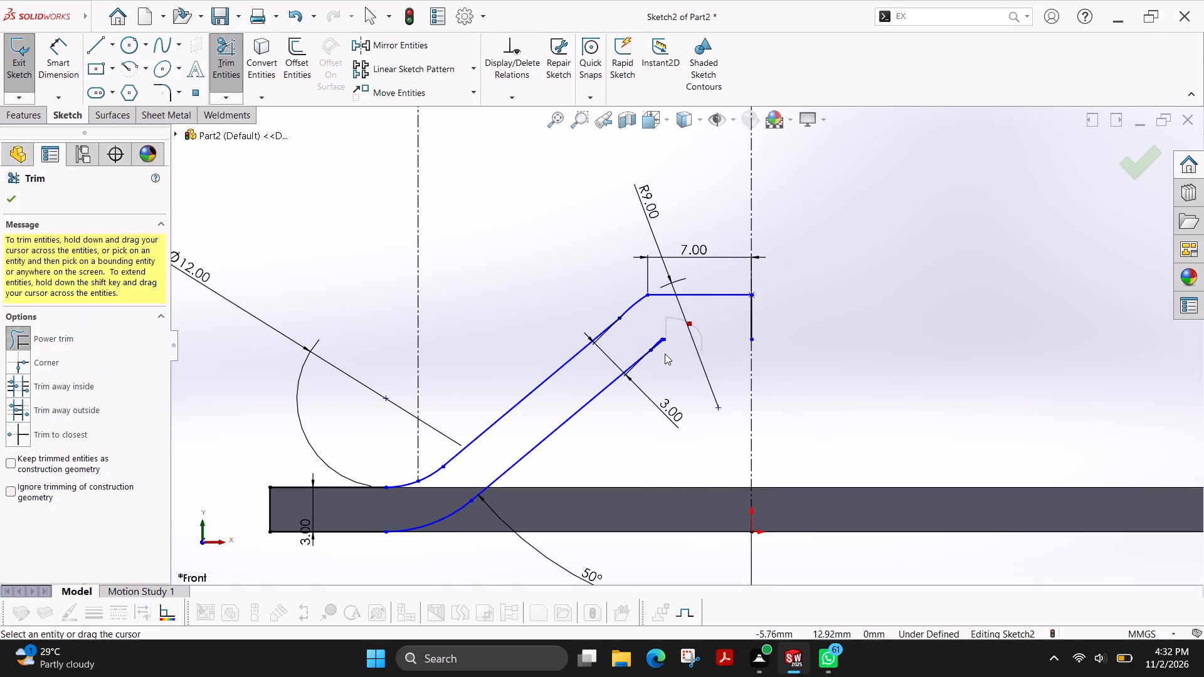
drag(665, 354, 667, 345)
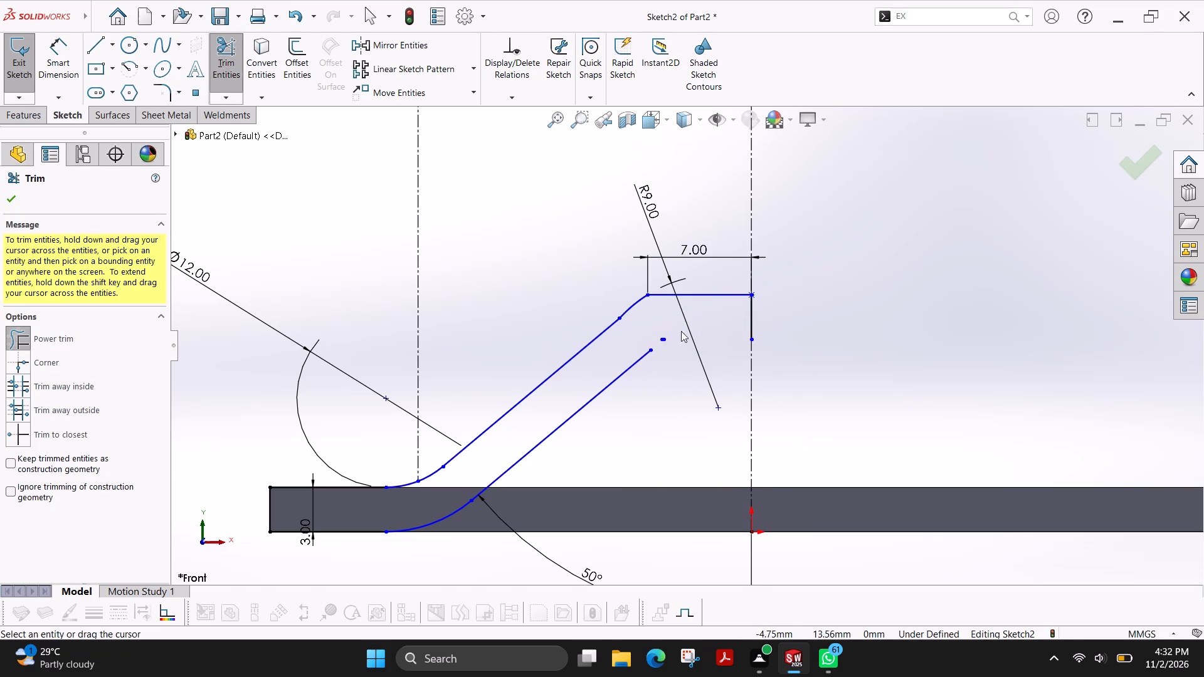
drag(672, 330, 665, 349)
scroll(666, 347, down, 10)
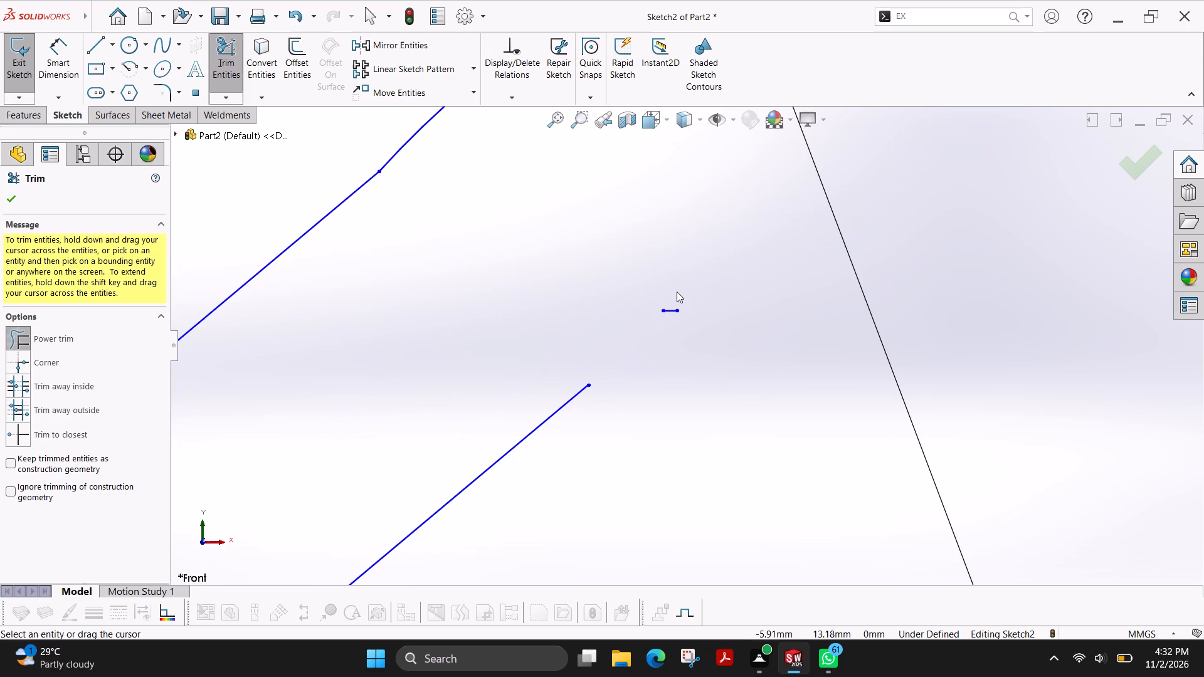
drag(675, 291, 673, 323)
Trim away the corner arc between the outer sloped line and the 7 mm top horizontal line.
scroll(648, 298, up, 4)
scroll(636, 230, up, 2)
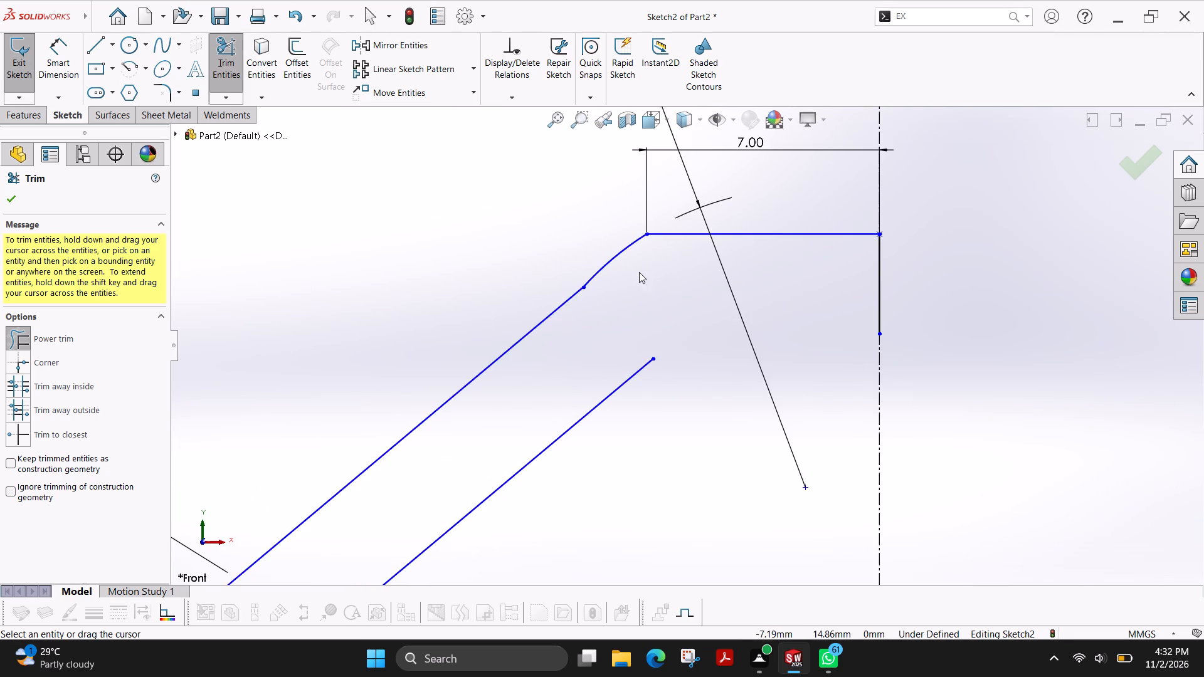
drag(632, 270, 597, 258)
drag(597, 258, 588, 255)
scroll(652, 280, up, 3)
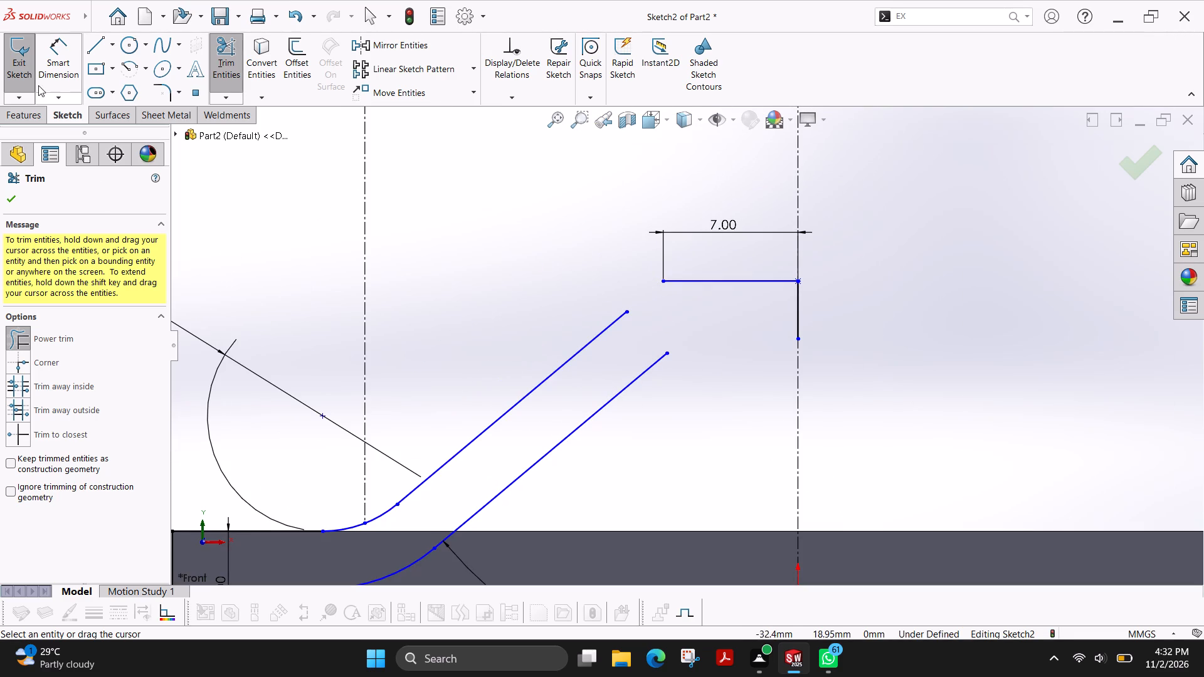
click(7, 199)
Extend the outer sloped line up to the outer end of the 7 mm top horizontal line.
scroll(494, 415, up, 2)
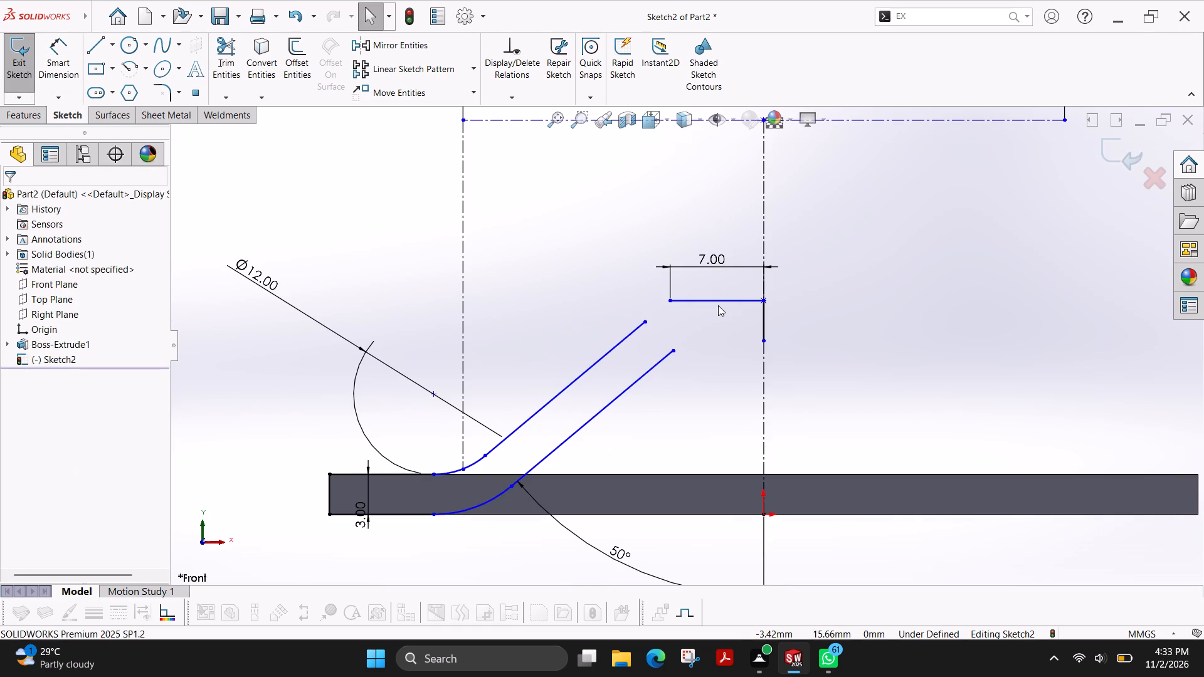
click(974, 22)
key(BackSpace)
text(EX)
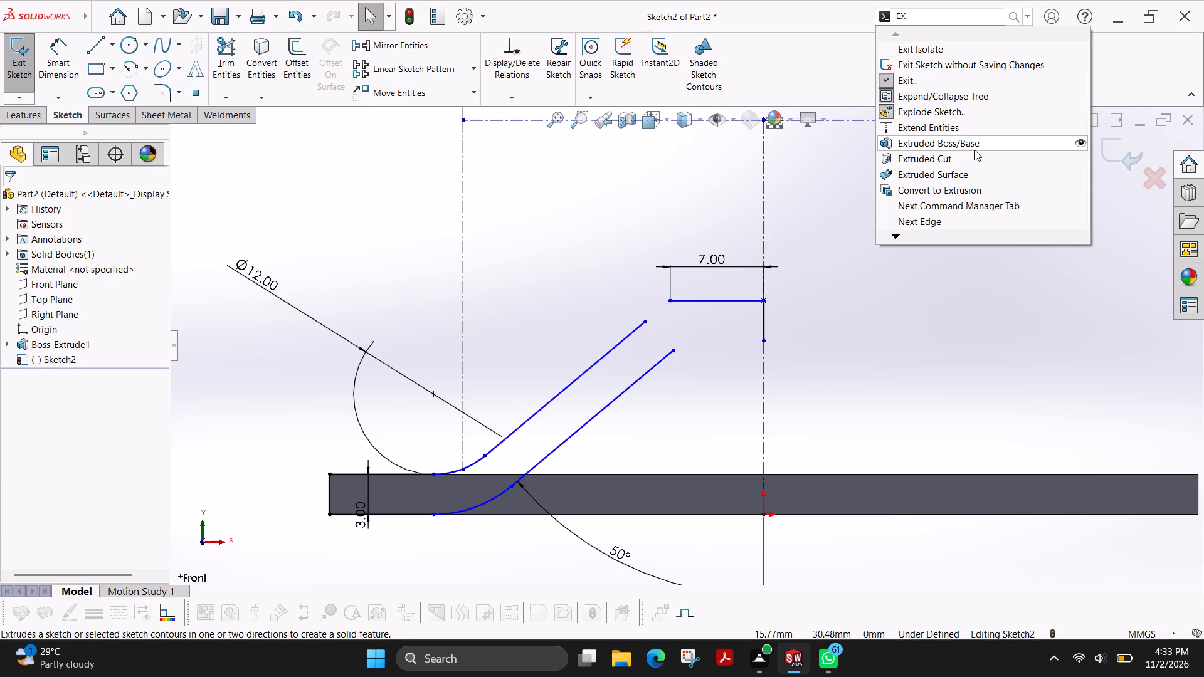
click(960, 133)
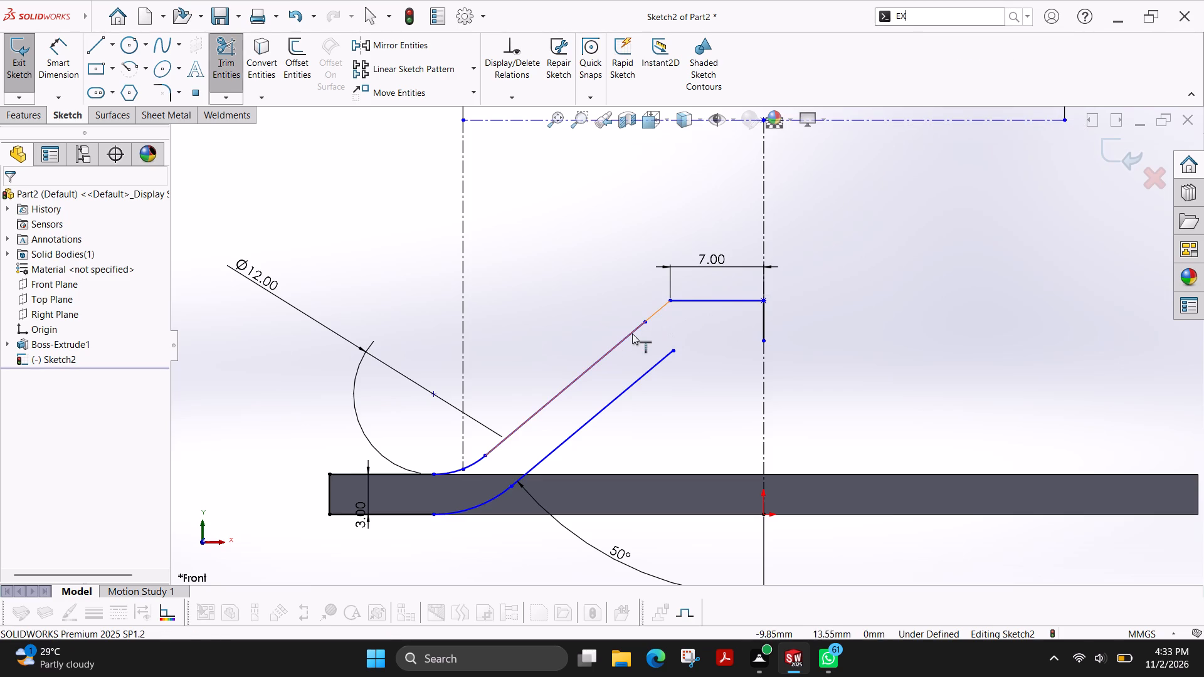
click(632, 333)
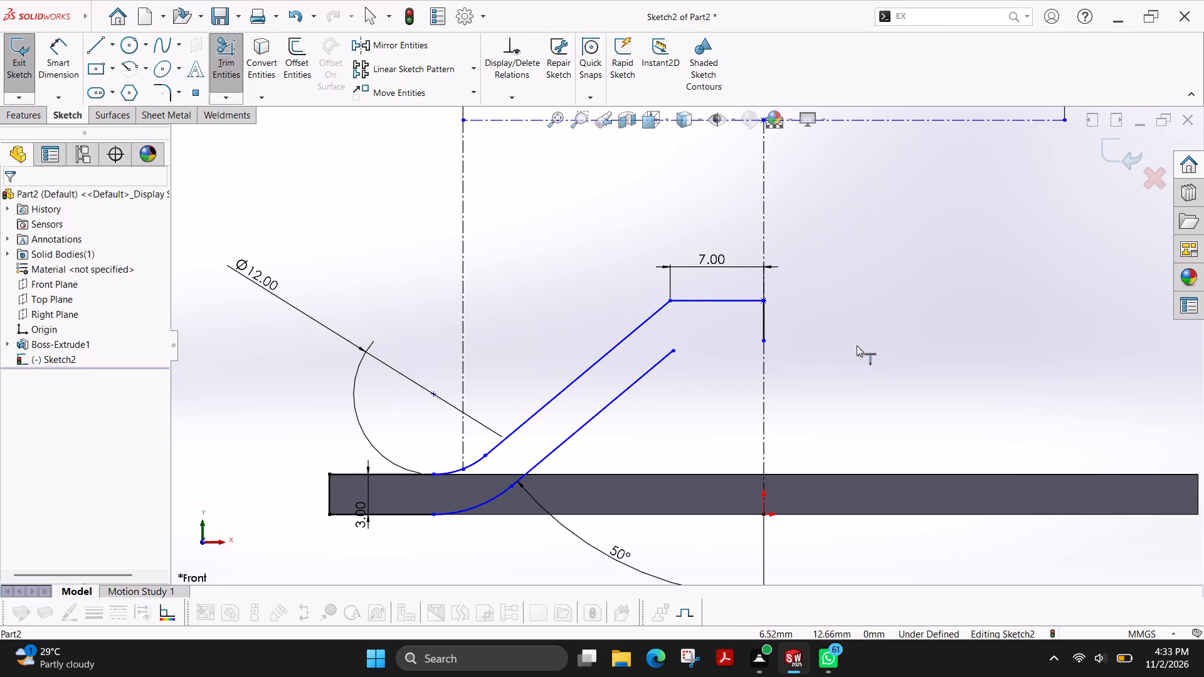
key(Escape)
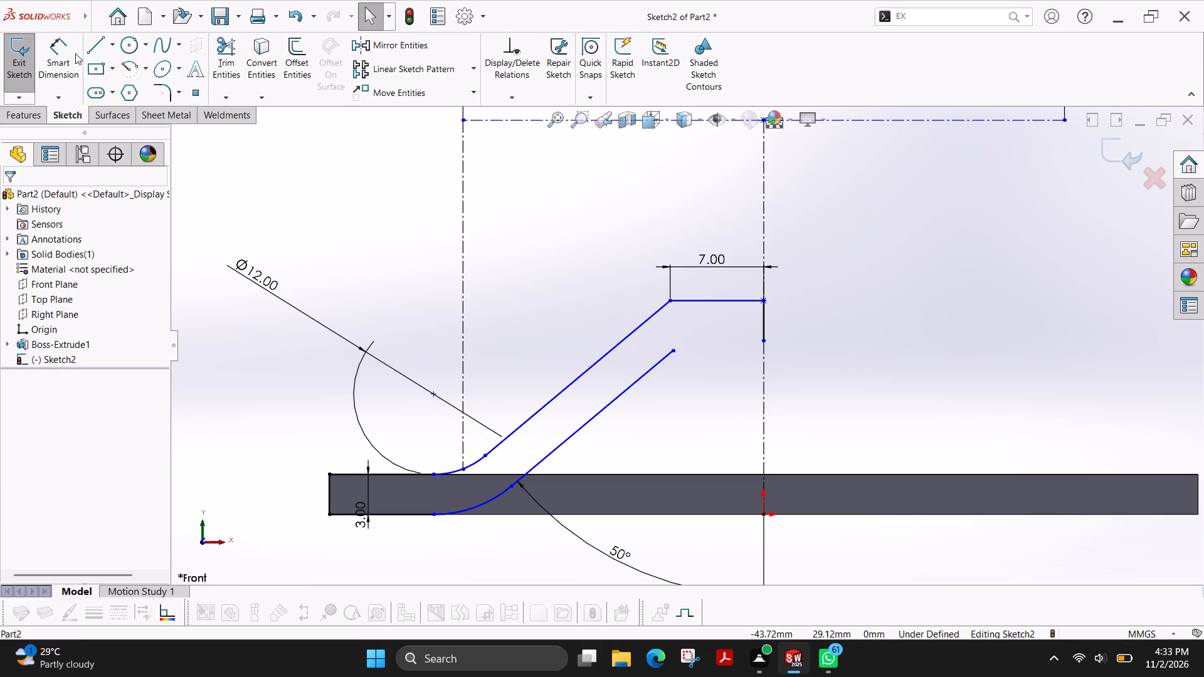
Sketch a horizontal line about 8.3 mm long from the lower end of the short vertical line outward toward the sloped lines.
click(90, 56)
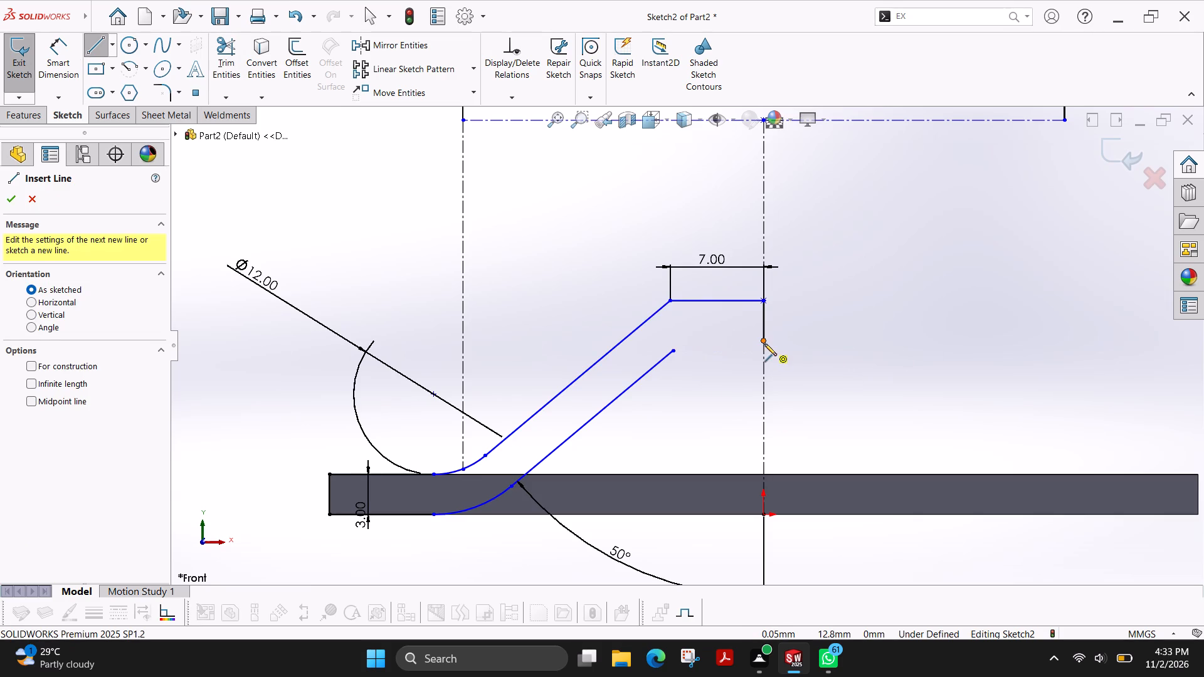
click(764, 344)
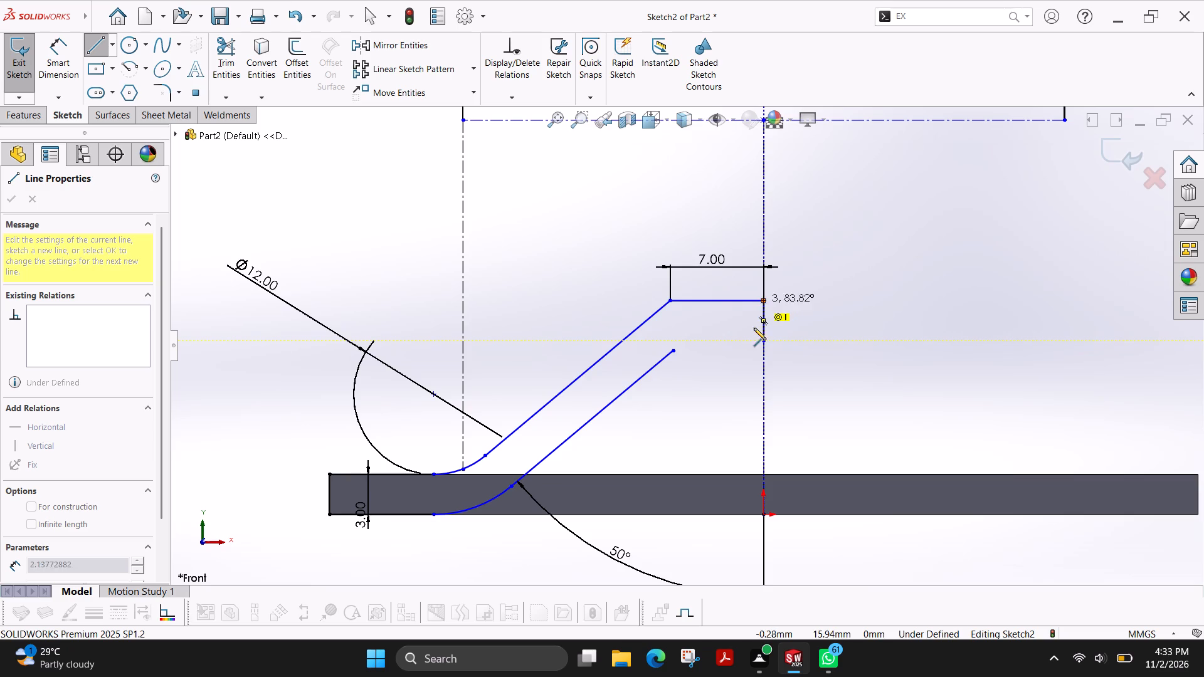
click(652, 342)
key(Escape)
key(Escape)
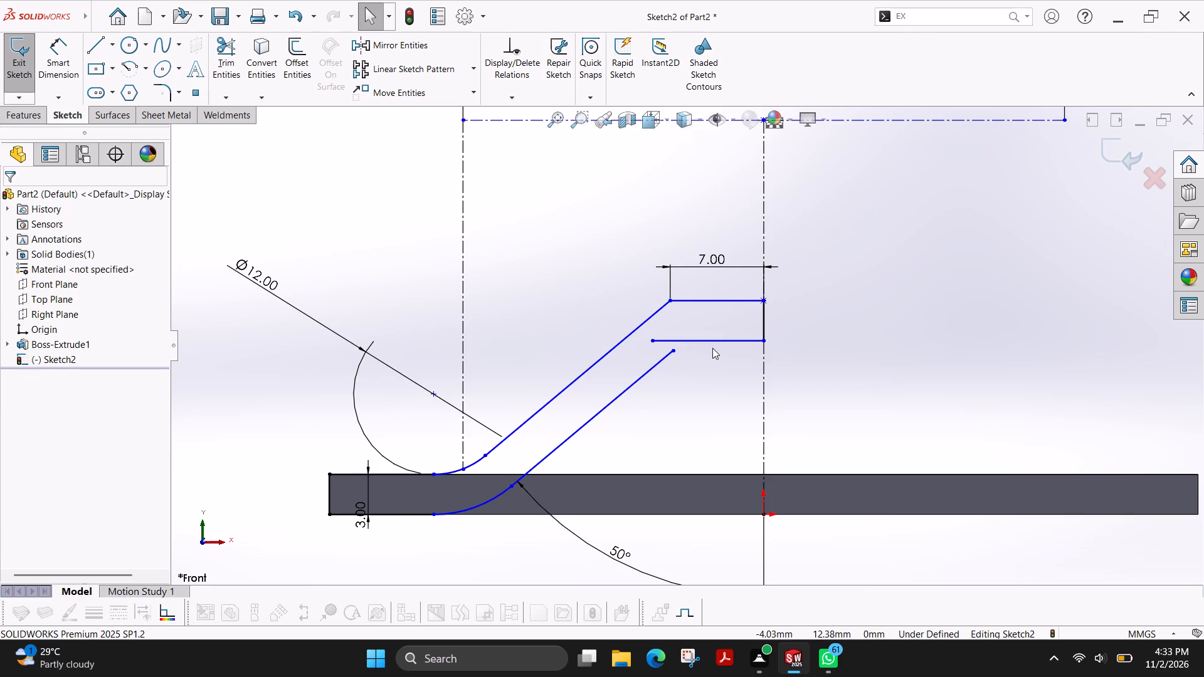
Extend the inner sloped line up to the new inner horizontal line.
click(919, 21)
key(BackSpace)
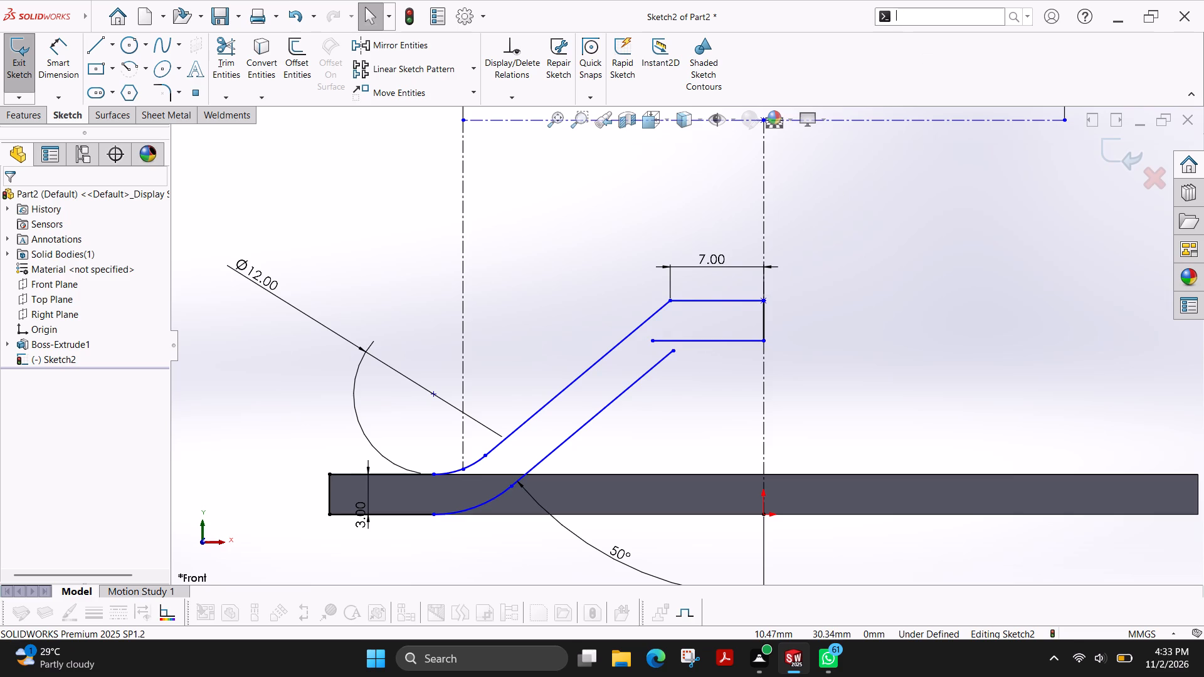
text(EX)
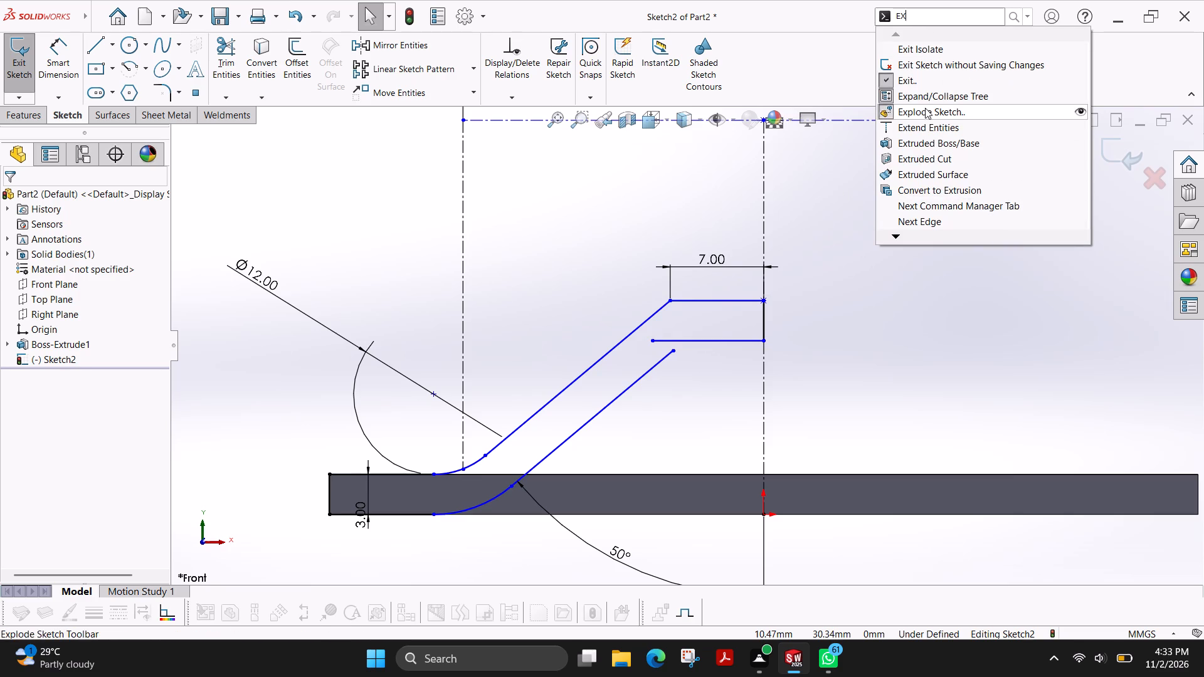
click(927, 129)
click(653, 363)
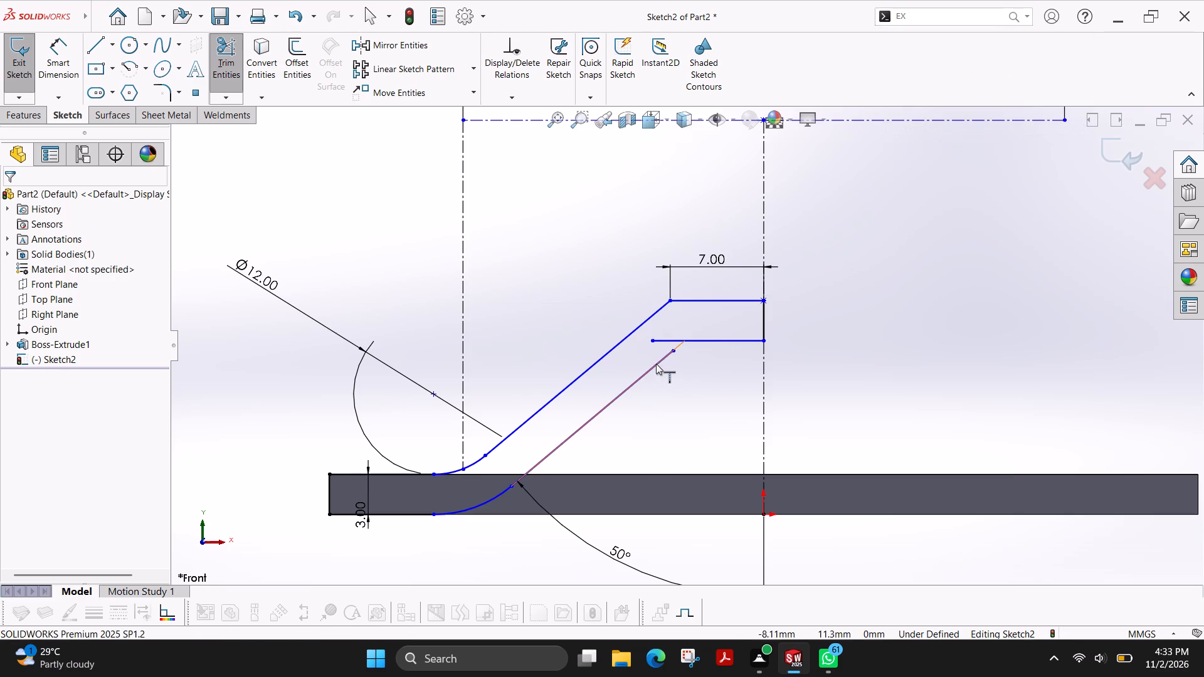
click(656, 364)
key(Escape)
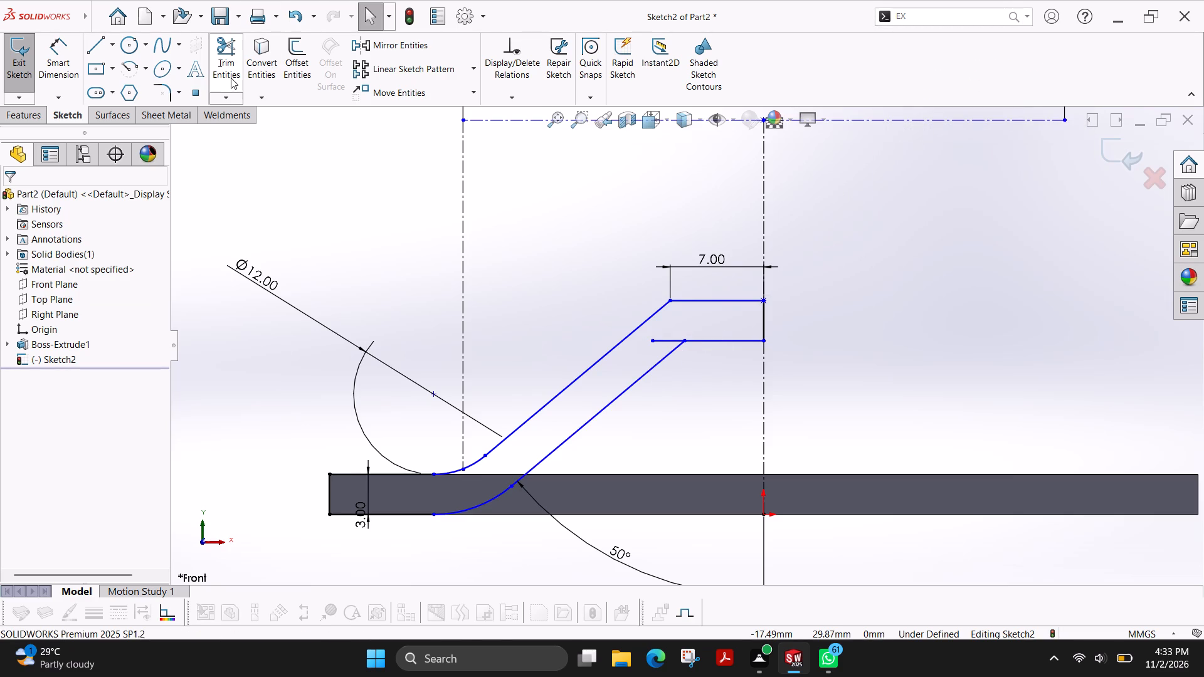
Trim the end of the inner horizontal line that overshoots the inner sloped line.
click(230, 77)
drag(673, 327, 657, 349)
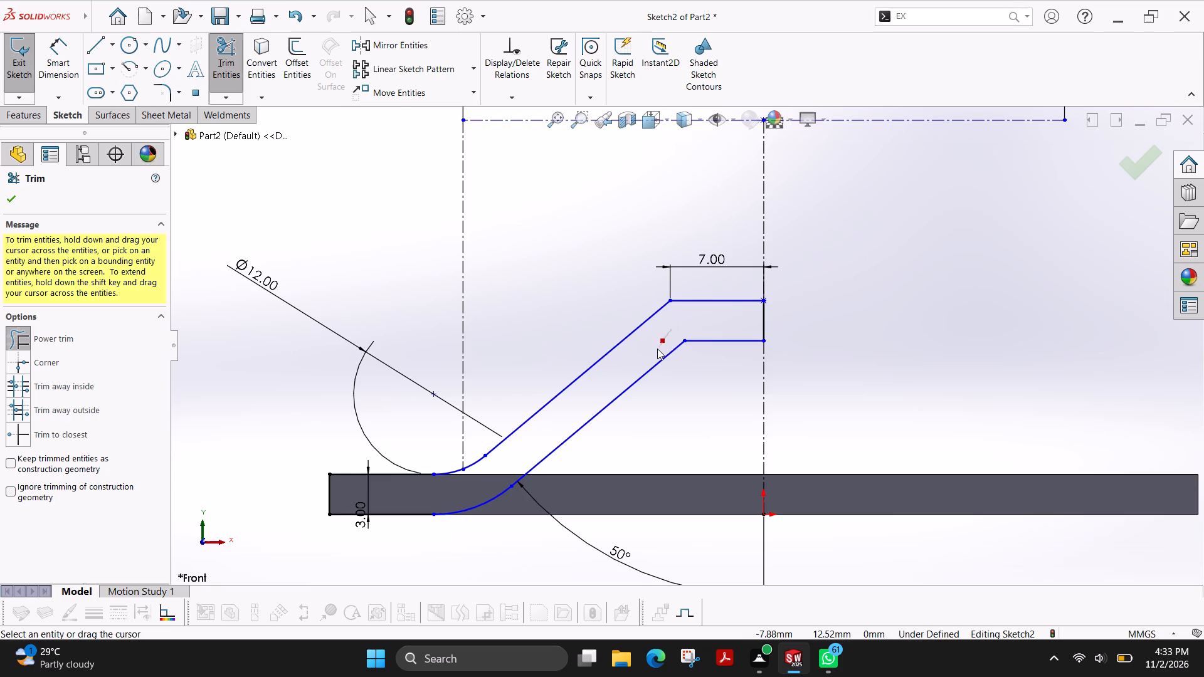
drag(657, 349, 656, 349)
Sketch a 14 × 3 mm center rectangle from the short vertical line's midpoint, with a corner on the outer end of the top line.
click(100, 45)
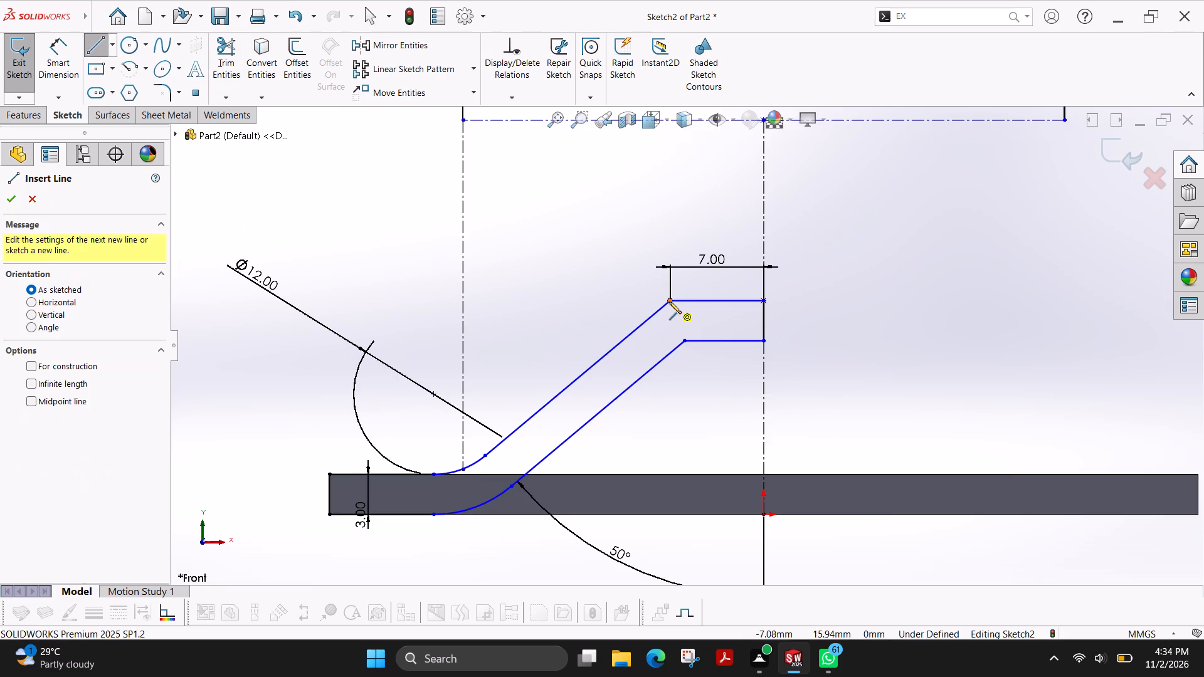
click(110, 70)
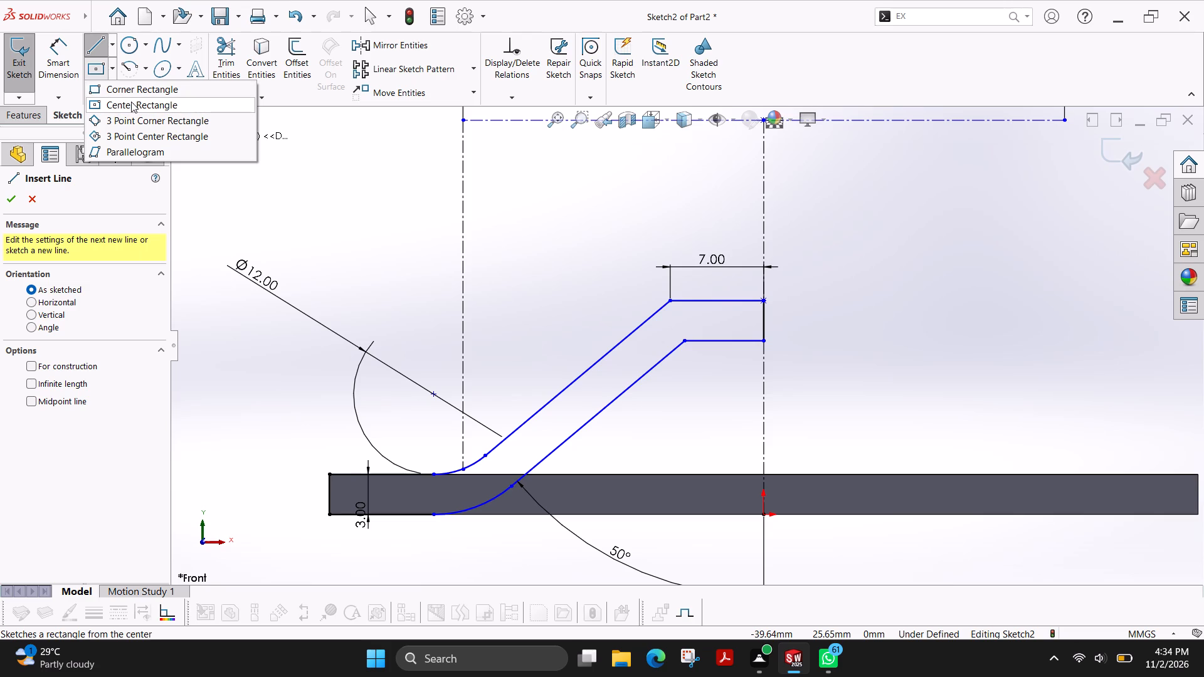
click(131, 102)
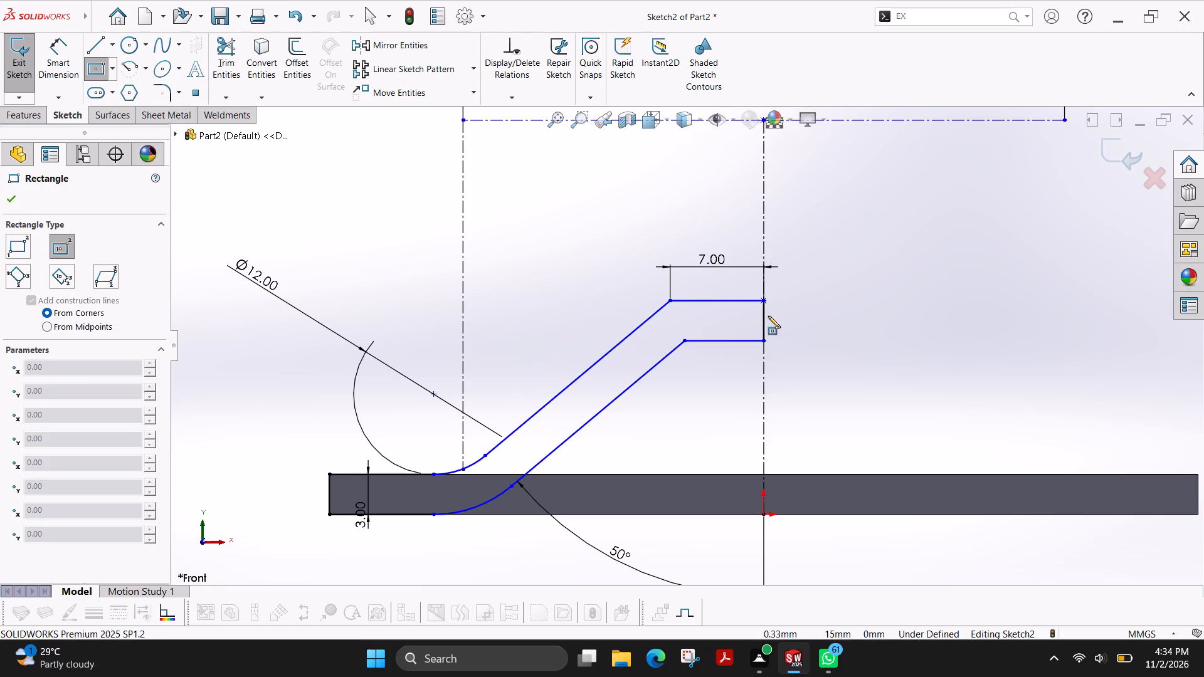
click(764, 320)
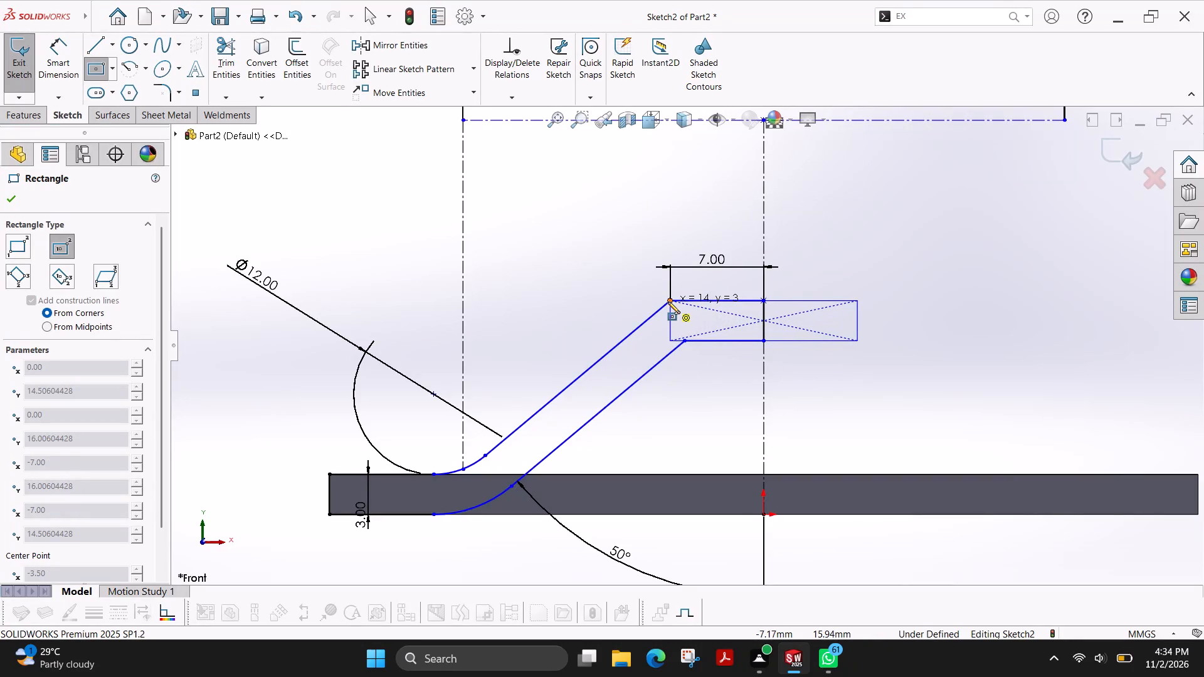
click(668, 302)
key(Escape)
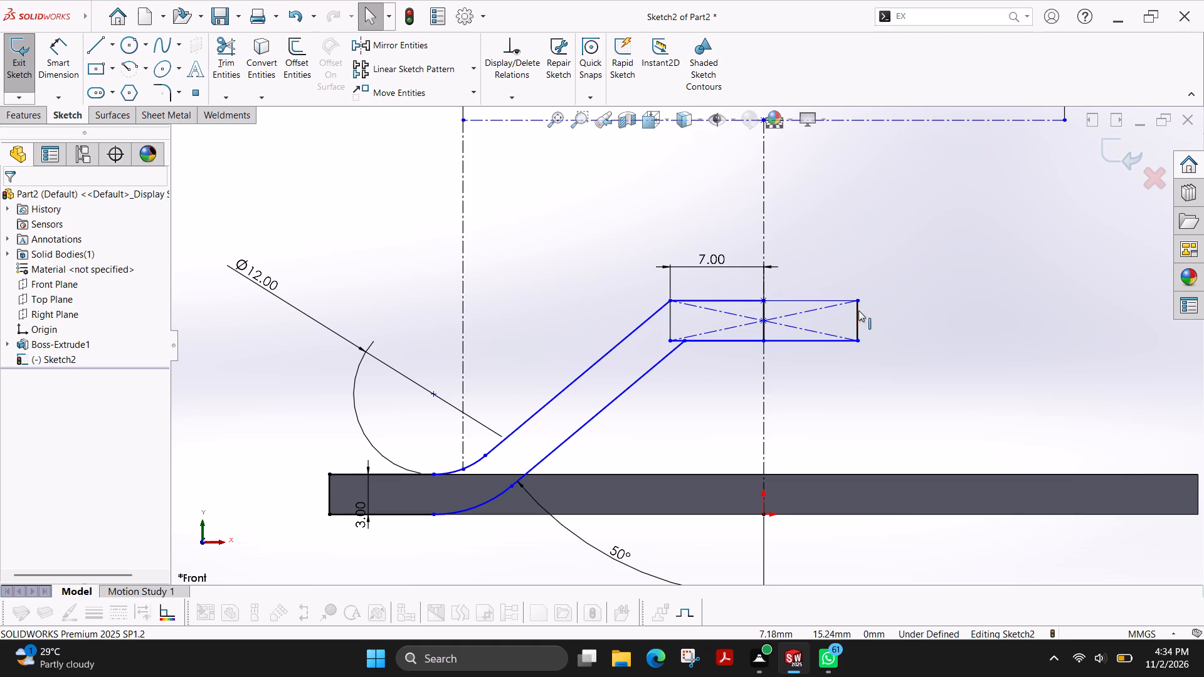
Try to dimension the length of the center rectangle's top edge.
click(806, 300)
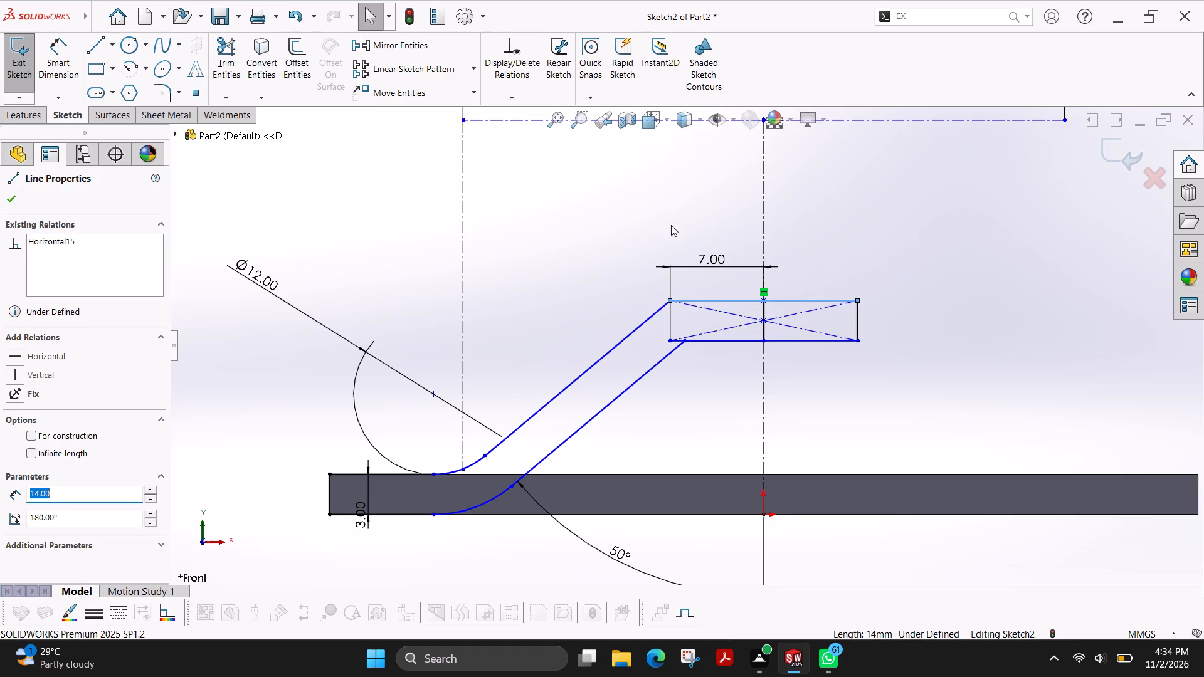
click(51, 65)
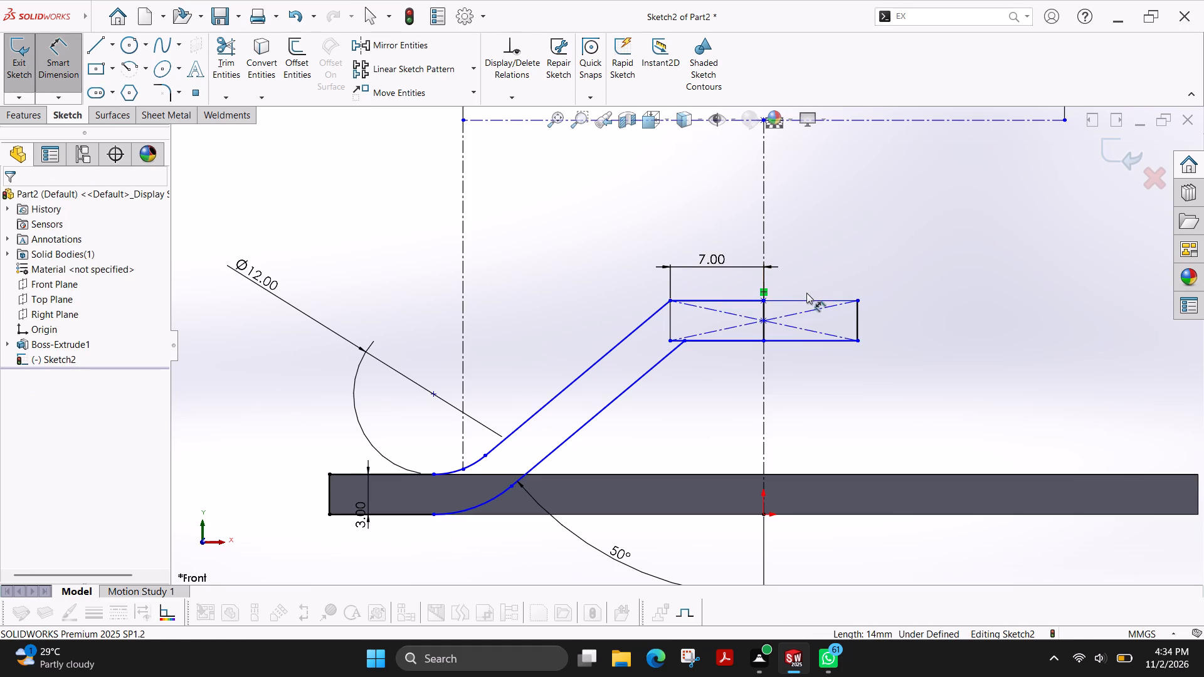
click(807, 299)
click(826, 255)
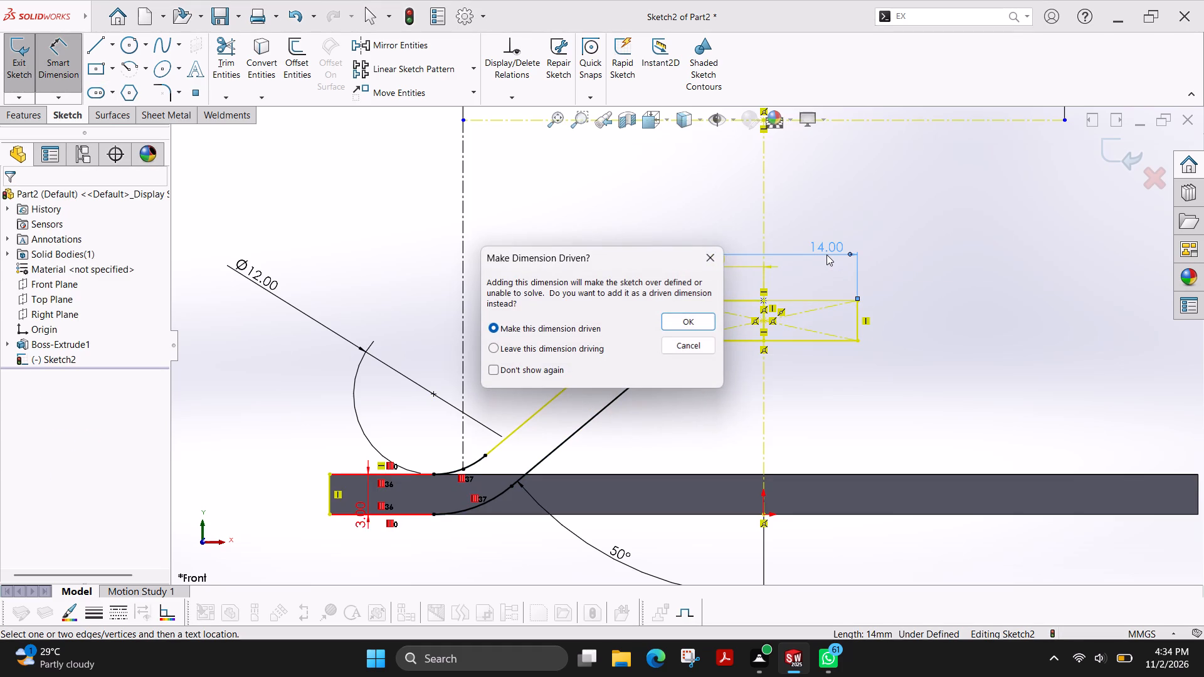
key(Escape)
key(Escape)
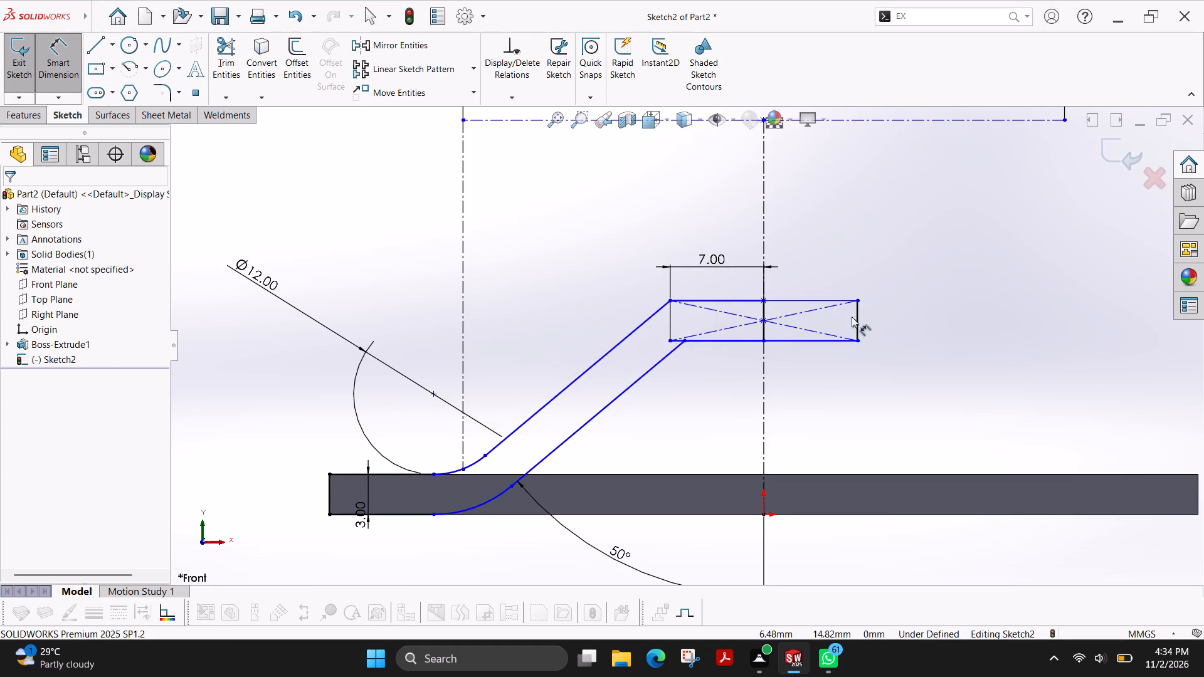
Dimension the height of the center rectangle on its right-hand vertical edge at 3 mm.
click(855, 318)
click(902, 318)
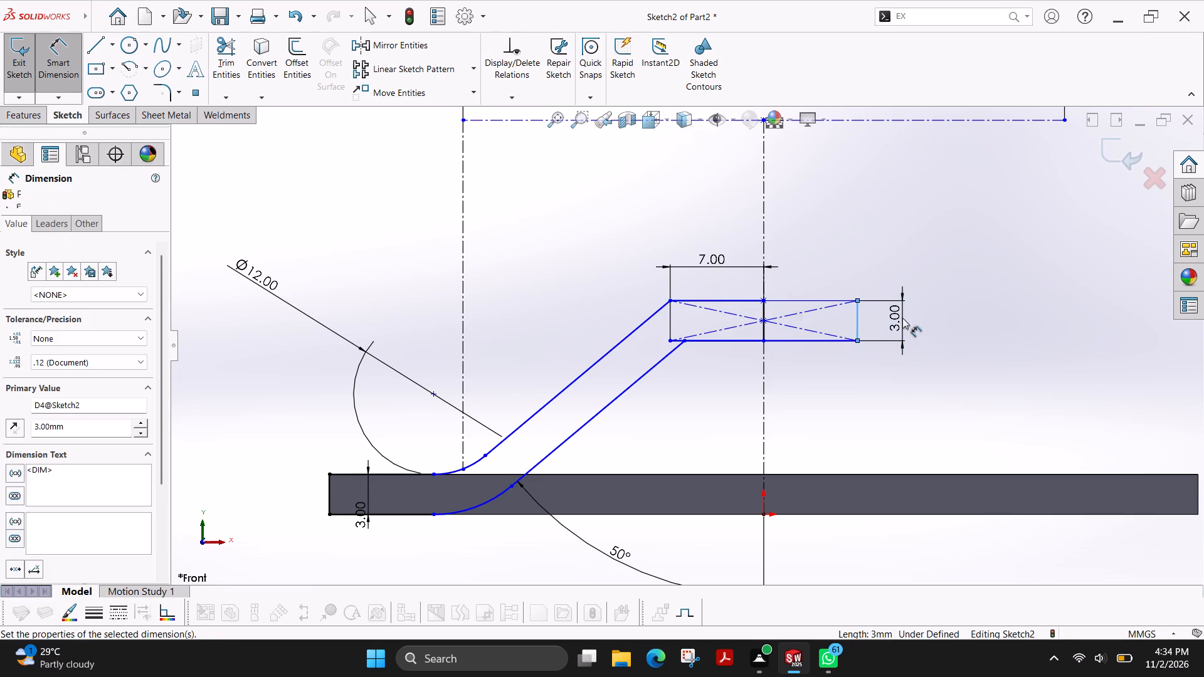
key(Return)
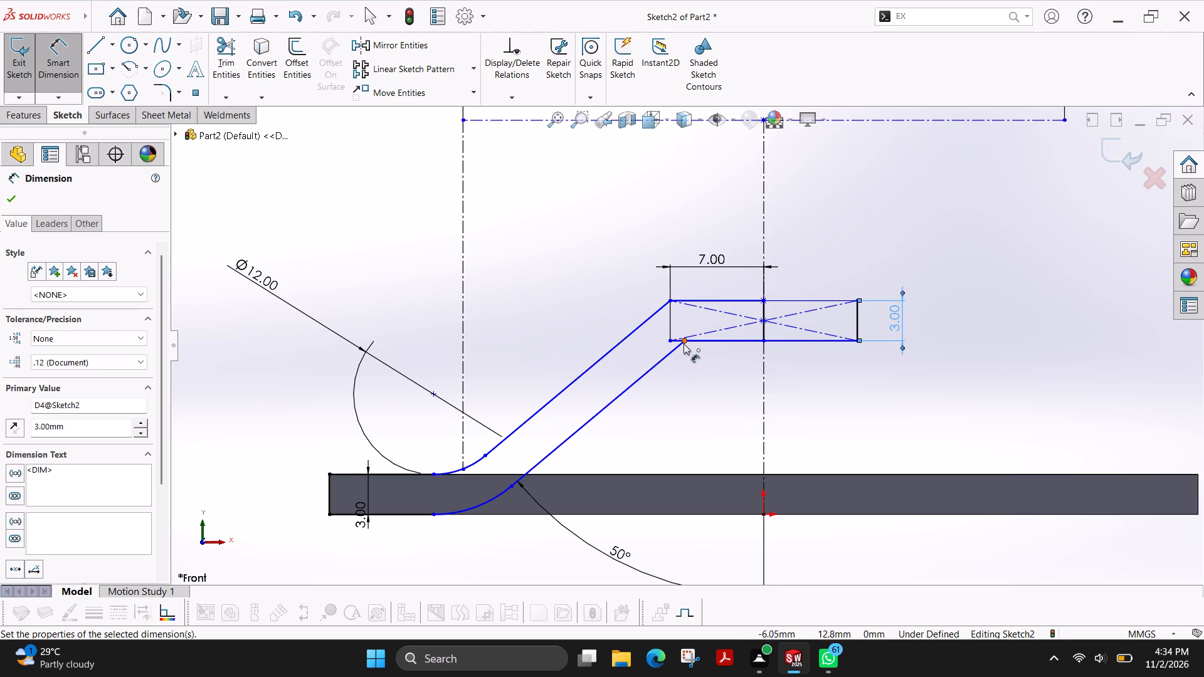
click(4, 196)
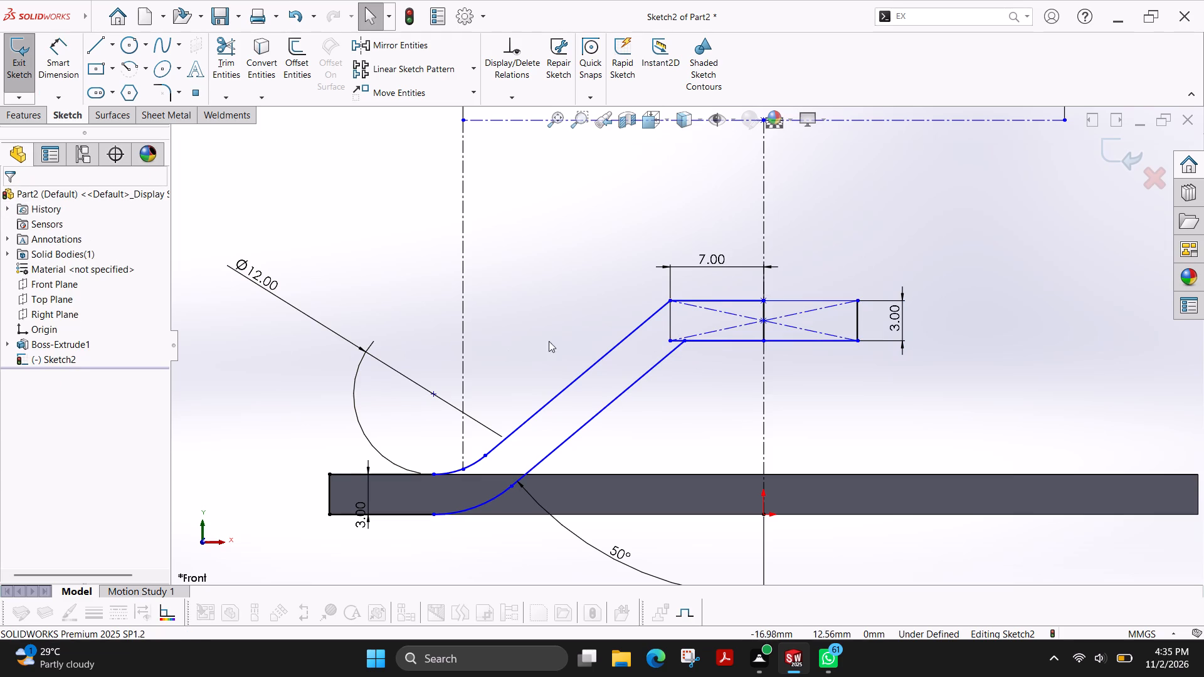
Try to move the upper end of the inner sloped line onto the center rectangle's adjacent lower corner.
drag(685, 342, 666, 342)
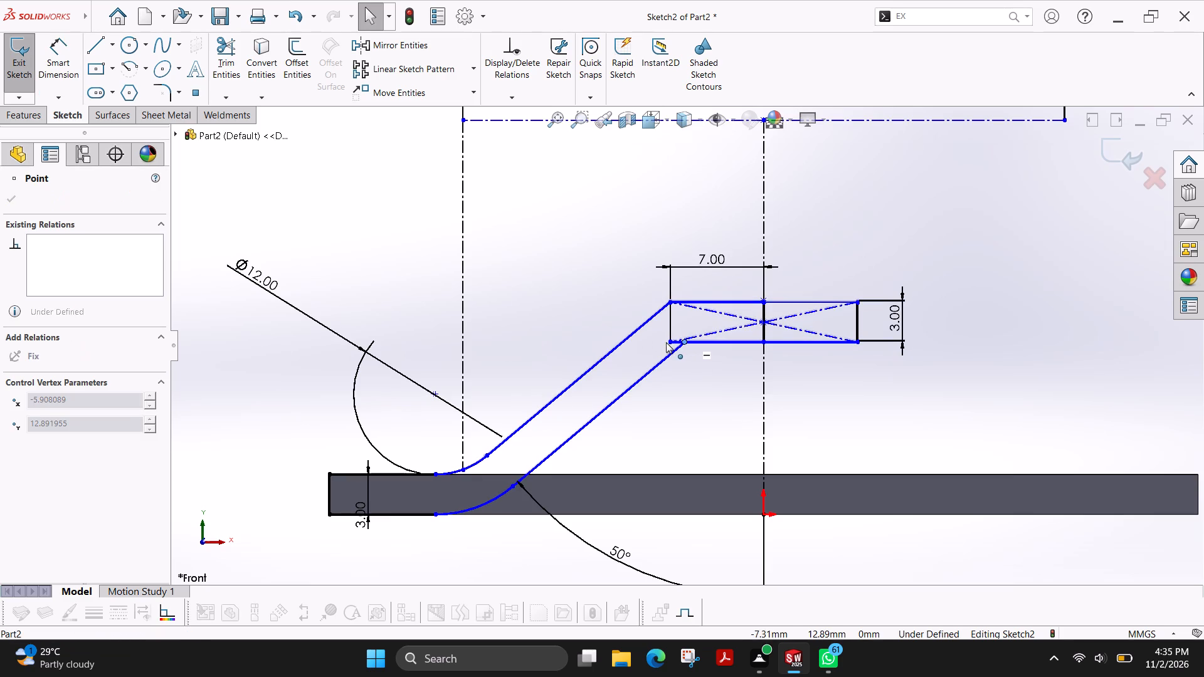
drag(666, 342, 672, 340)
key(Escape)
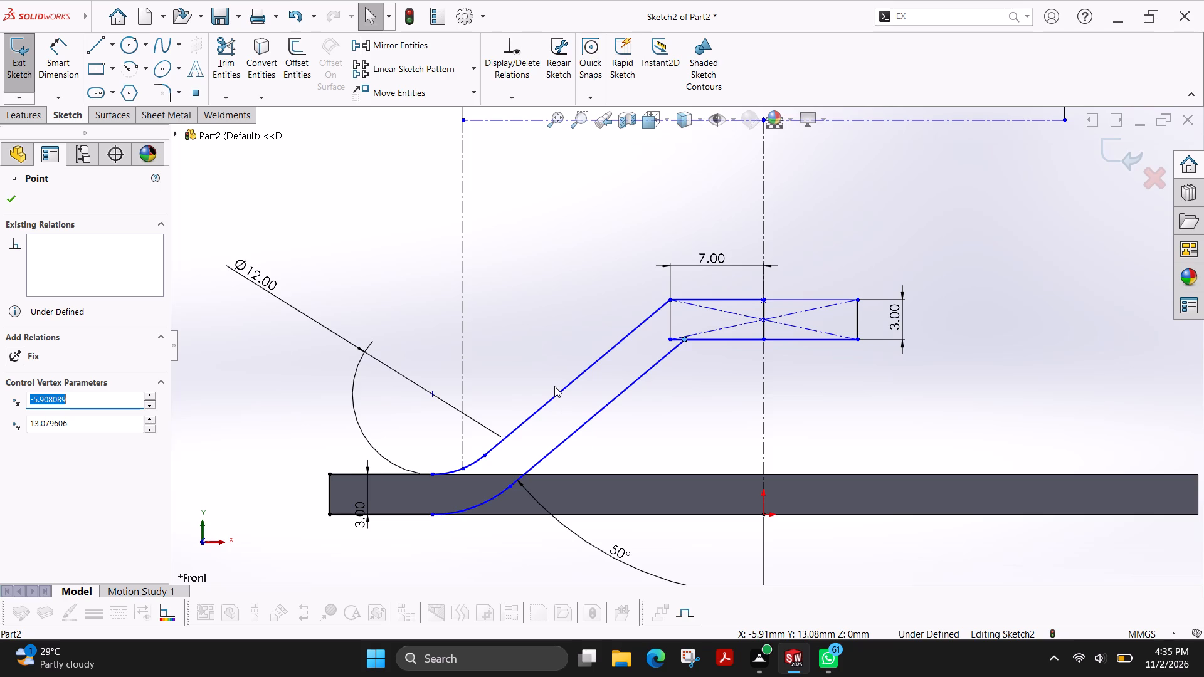
Lower the center rectangle along the vertical centerline until its center sits about 7.7 mm above the origin.
drag(764, 319, 761, 360)
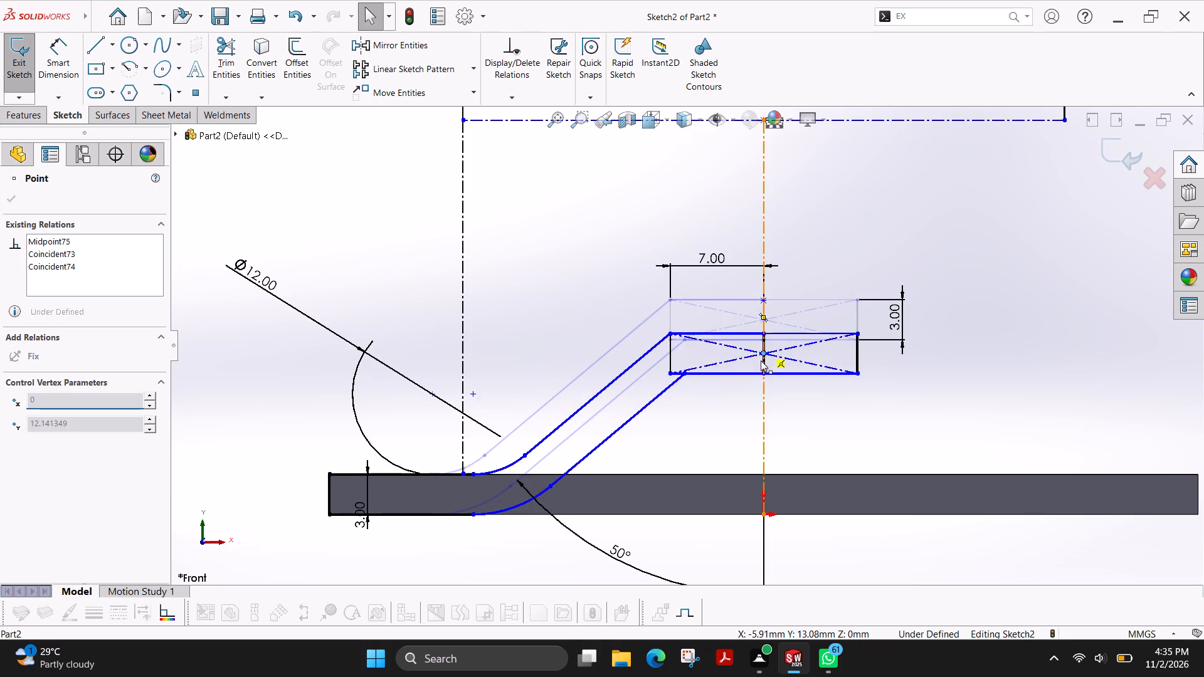
drag(761, 360, 758, 414)
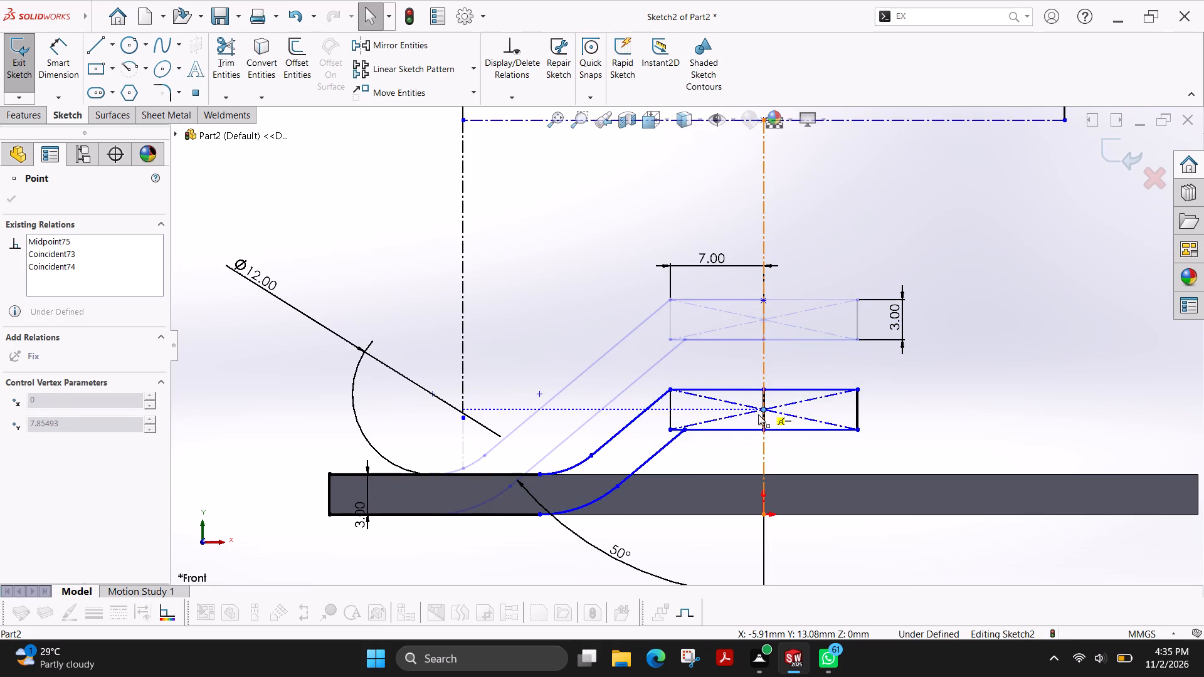
drag(758, 414, 758, 415)
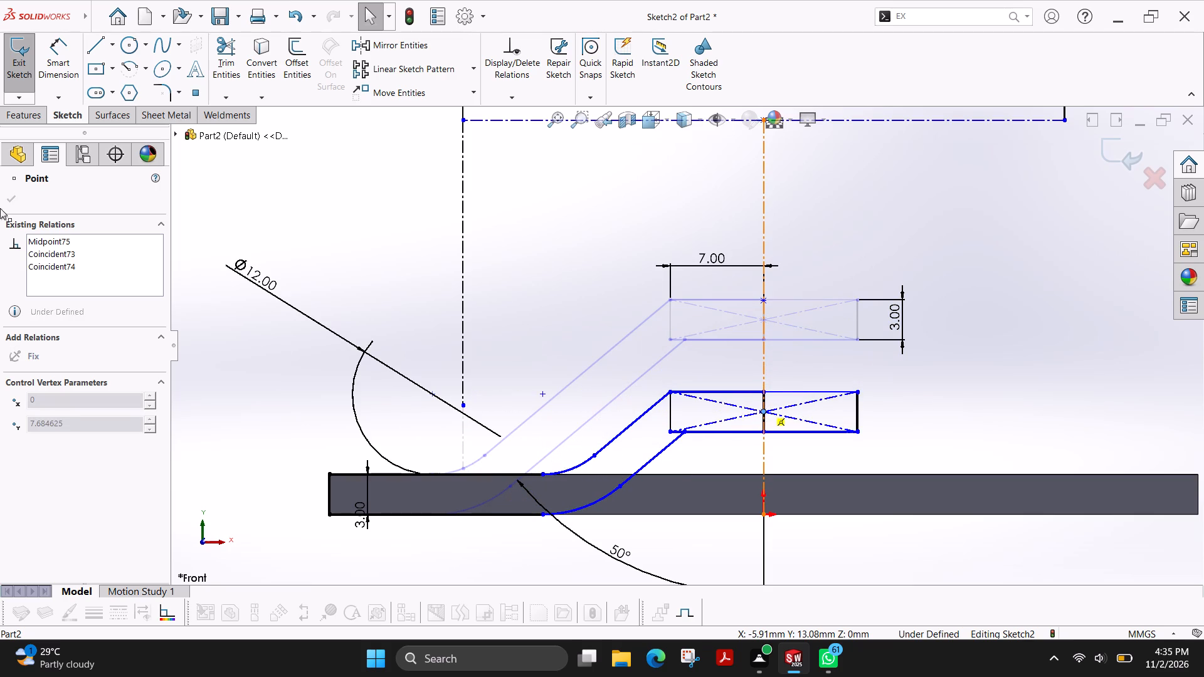
key(Escape)
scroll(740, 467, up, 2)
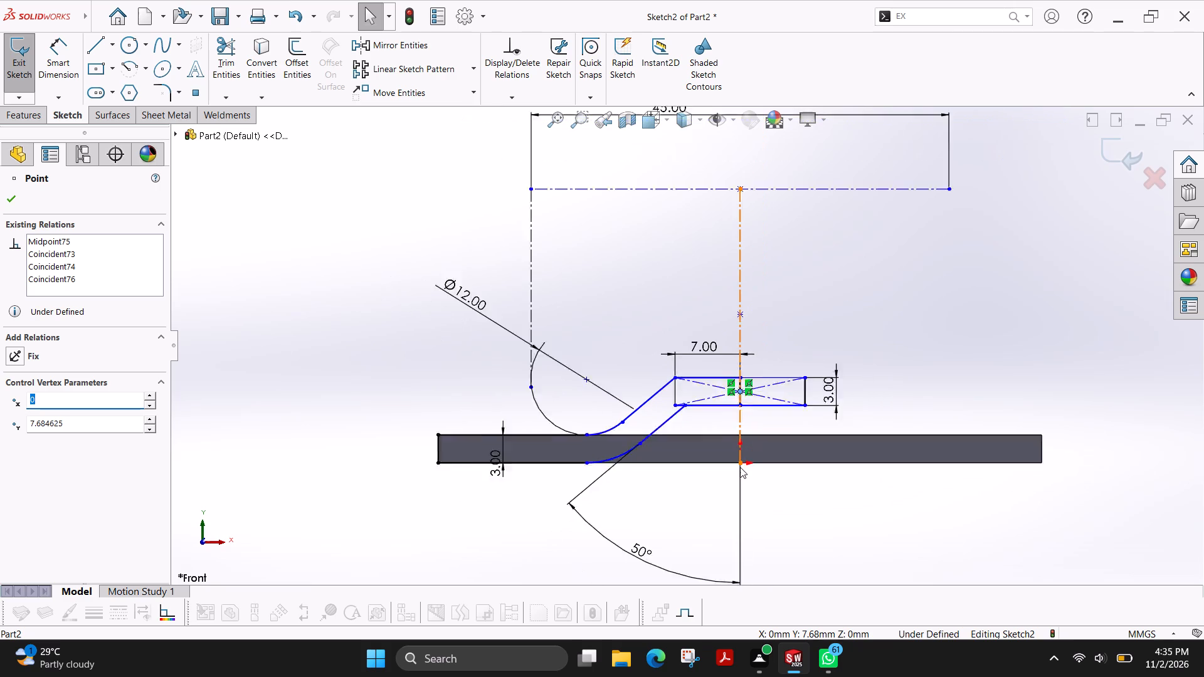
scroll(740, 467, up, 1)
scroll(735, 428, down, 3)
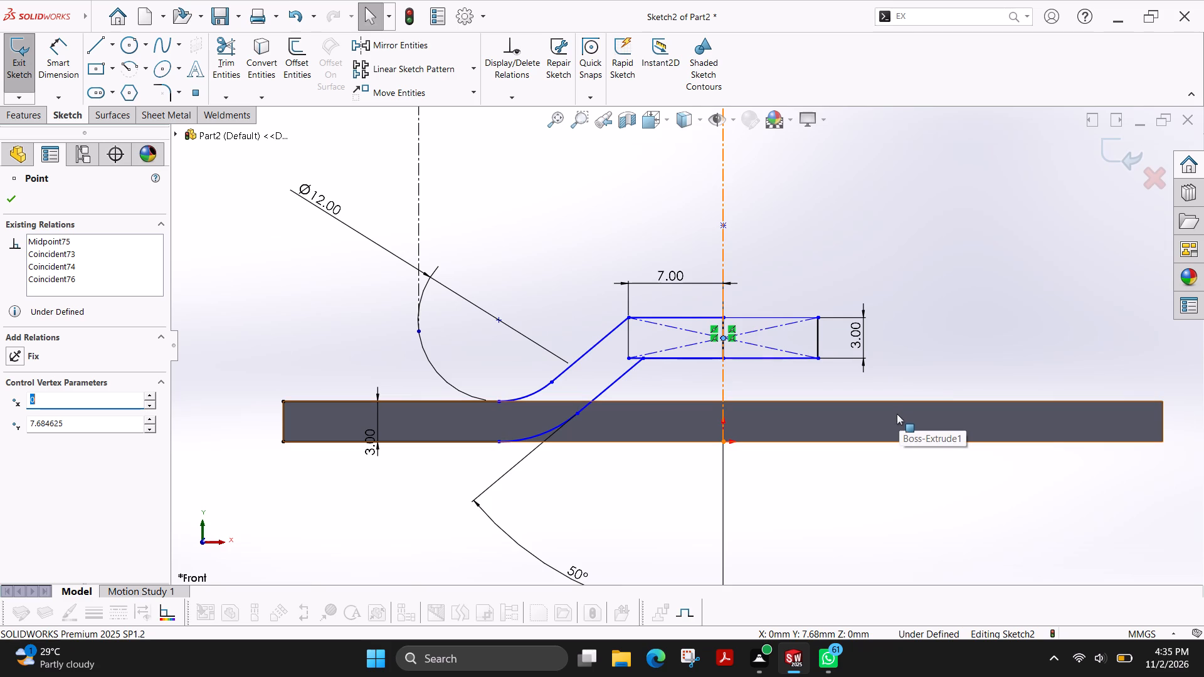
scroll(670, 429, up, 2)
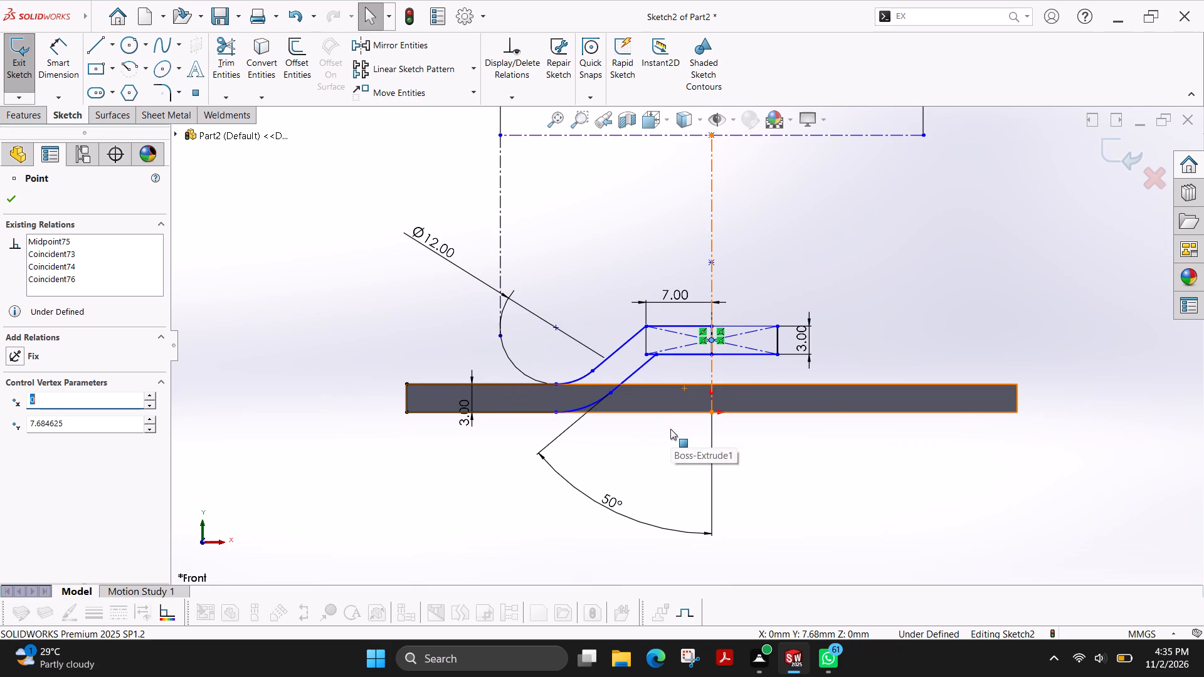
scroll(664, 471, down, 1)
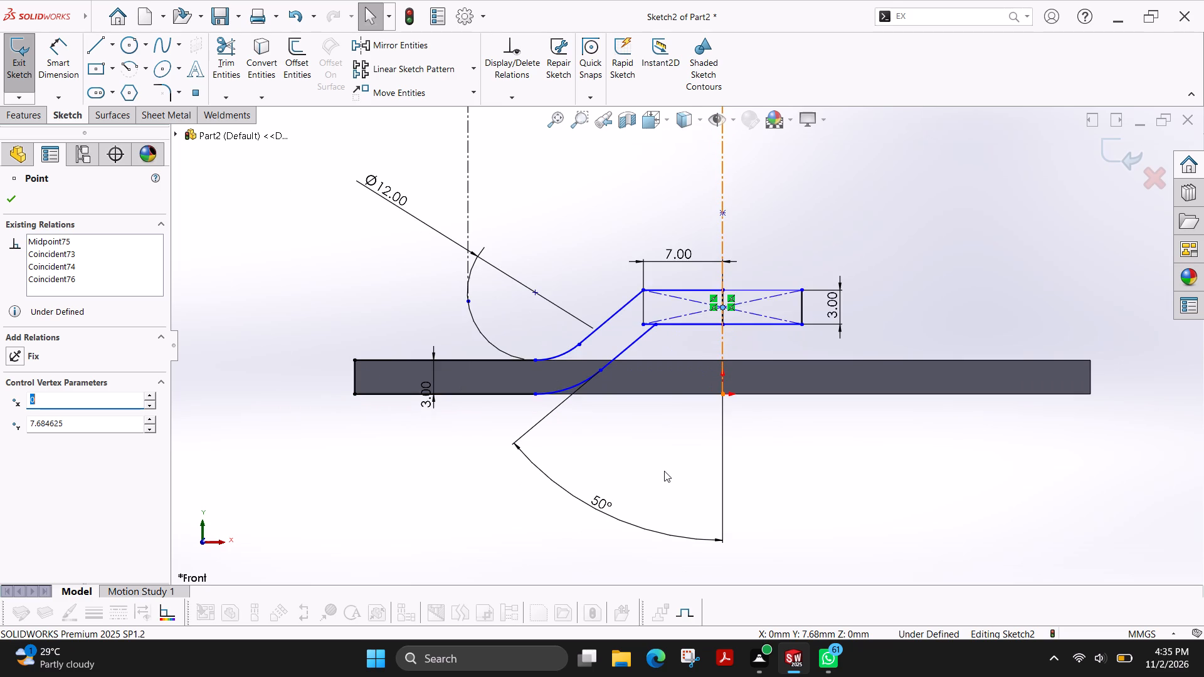
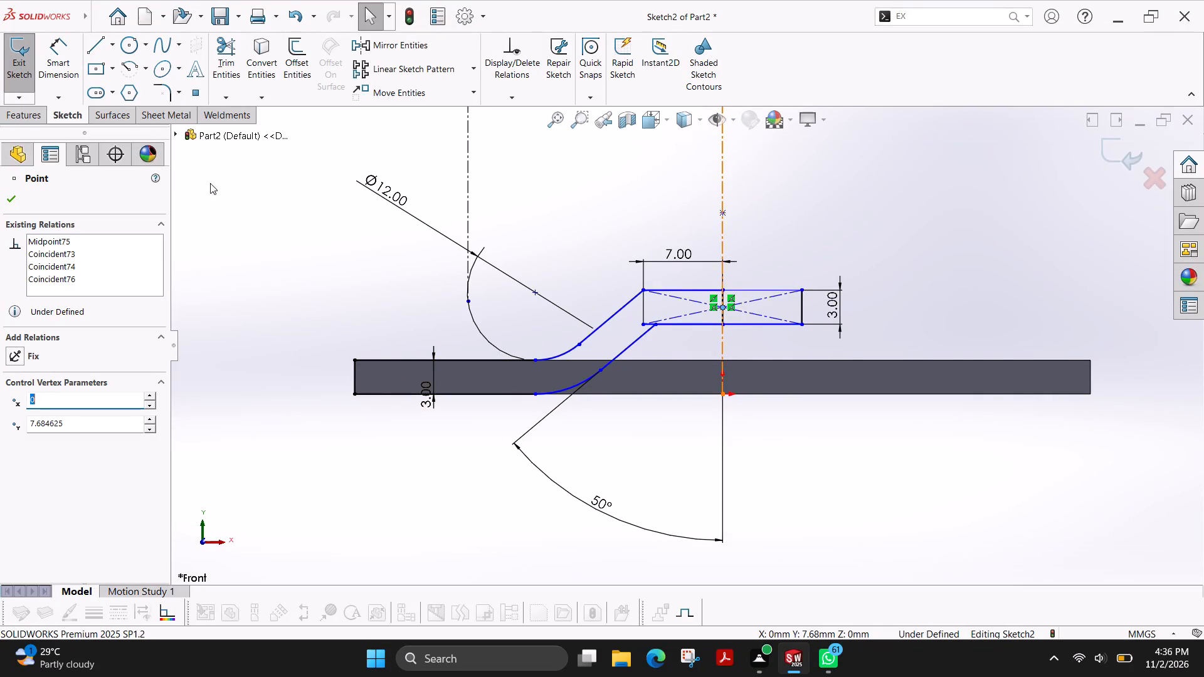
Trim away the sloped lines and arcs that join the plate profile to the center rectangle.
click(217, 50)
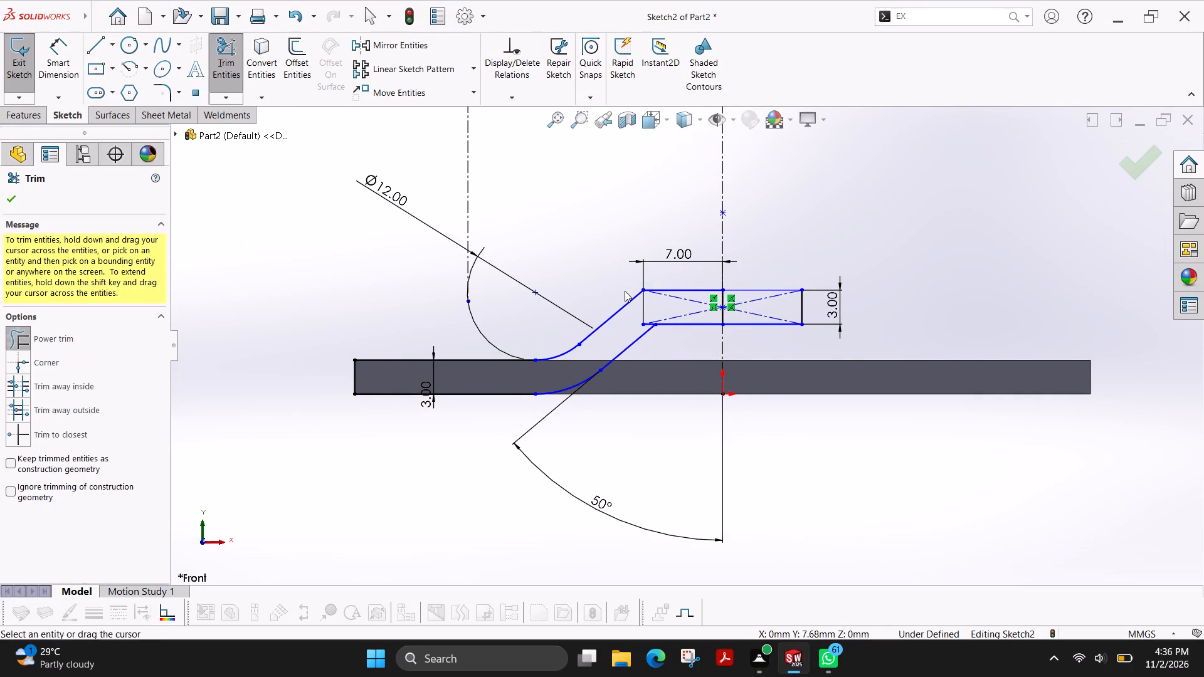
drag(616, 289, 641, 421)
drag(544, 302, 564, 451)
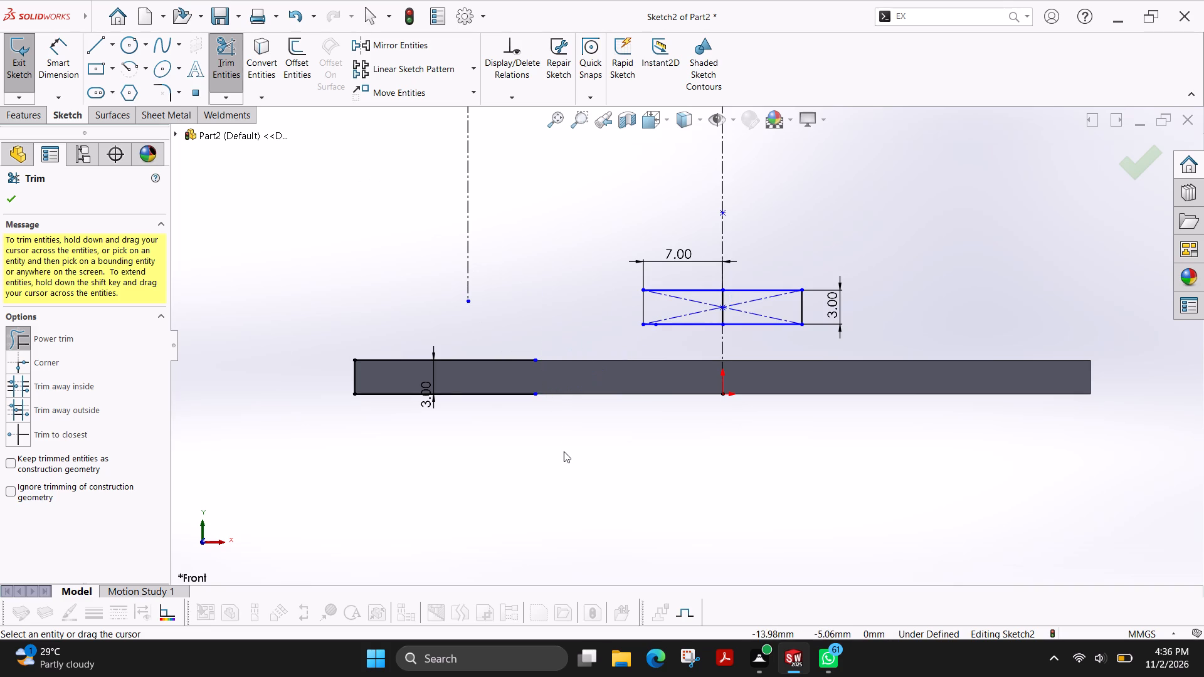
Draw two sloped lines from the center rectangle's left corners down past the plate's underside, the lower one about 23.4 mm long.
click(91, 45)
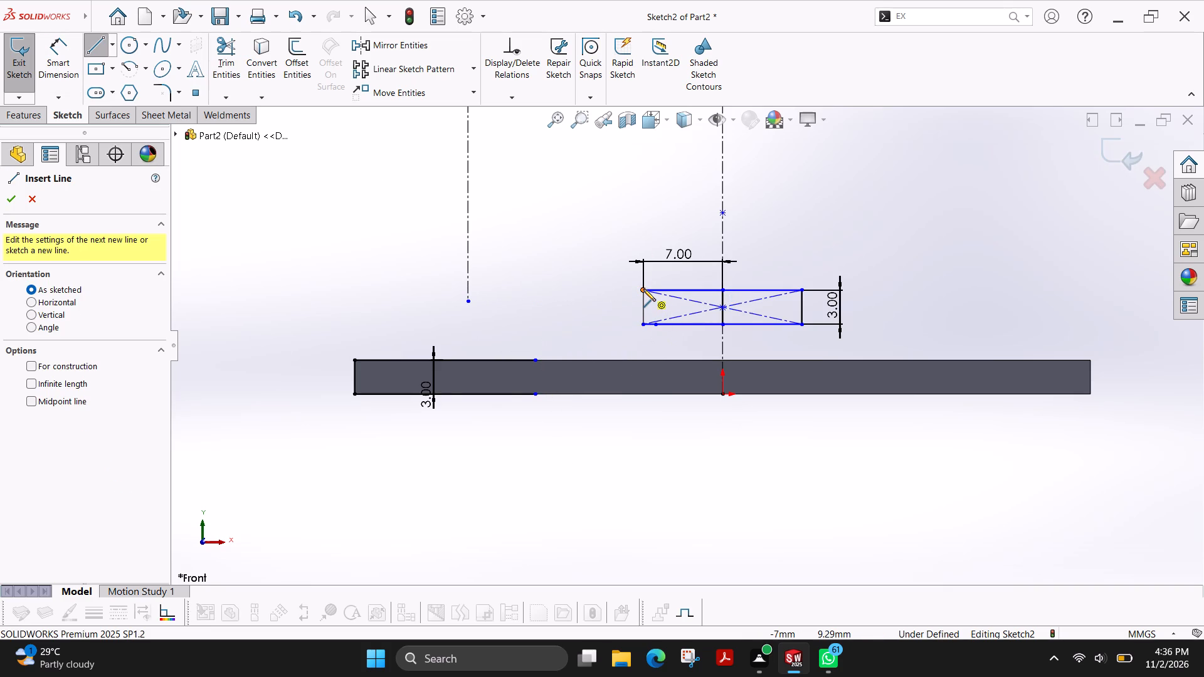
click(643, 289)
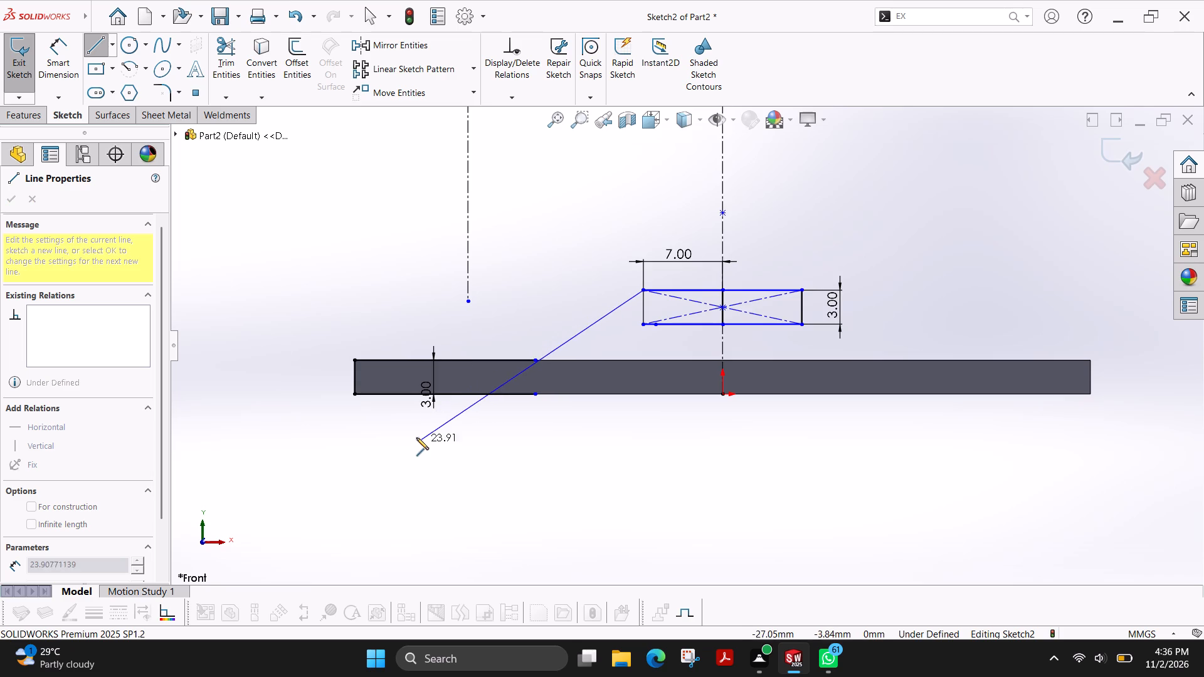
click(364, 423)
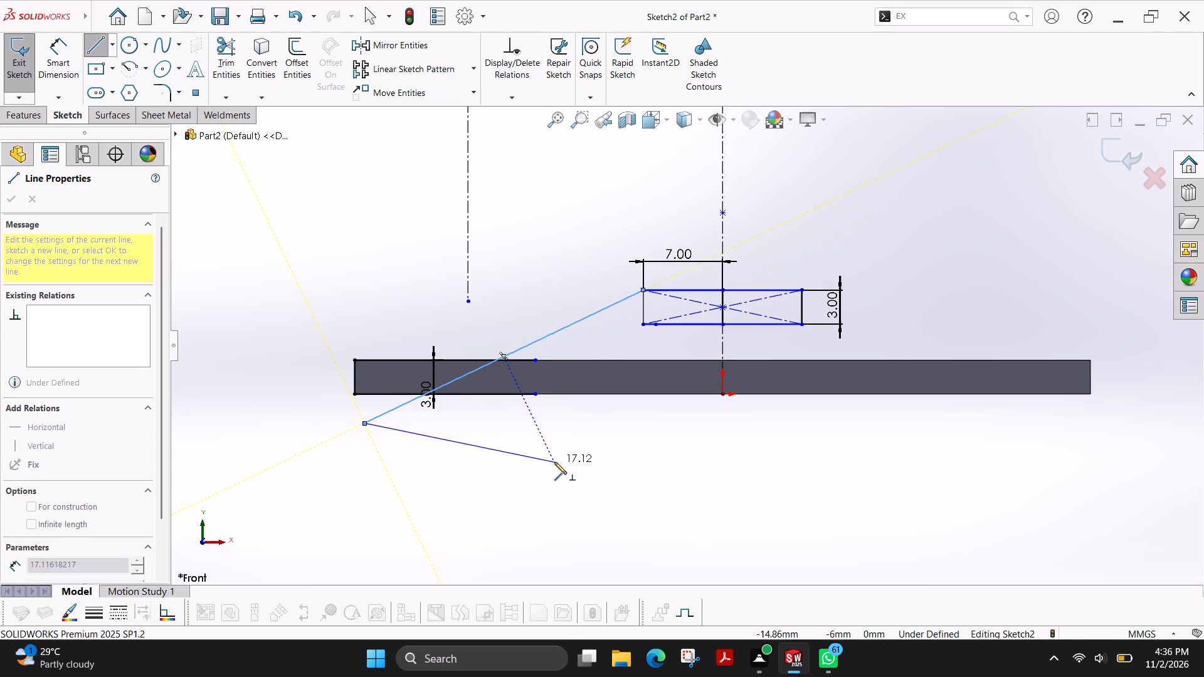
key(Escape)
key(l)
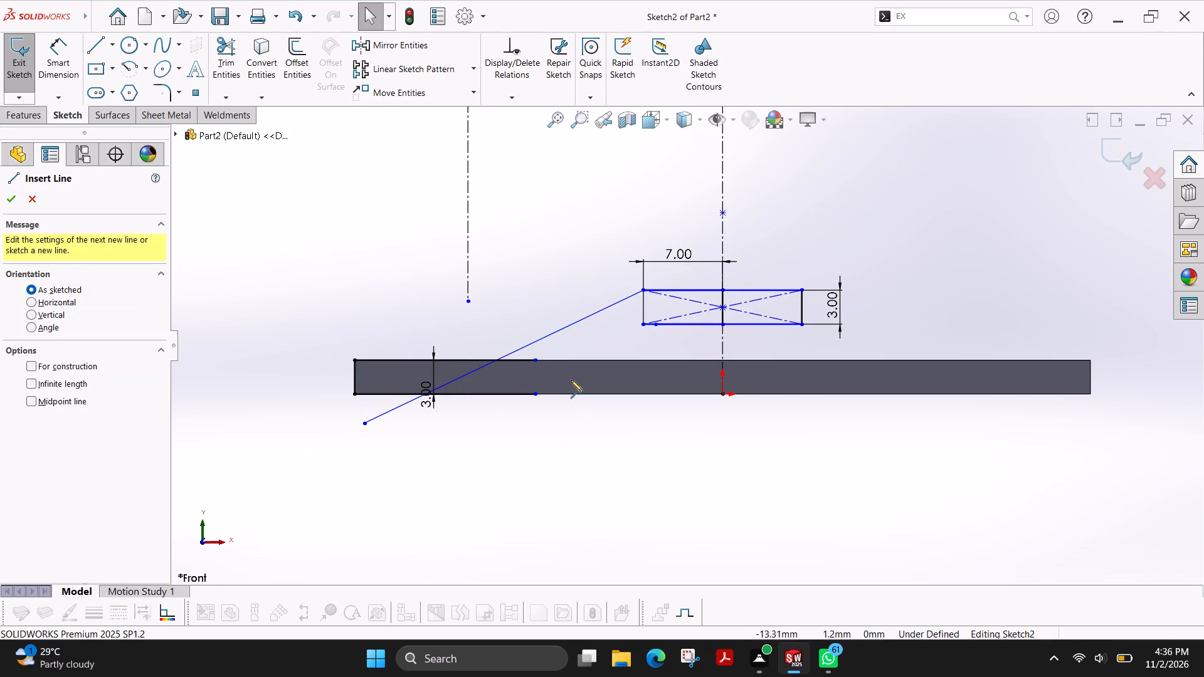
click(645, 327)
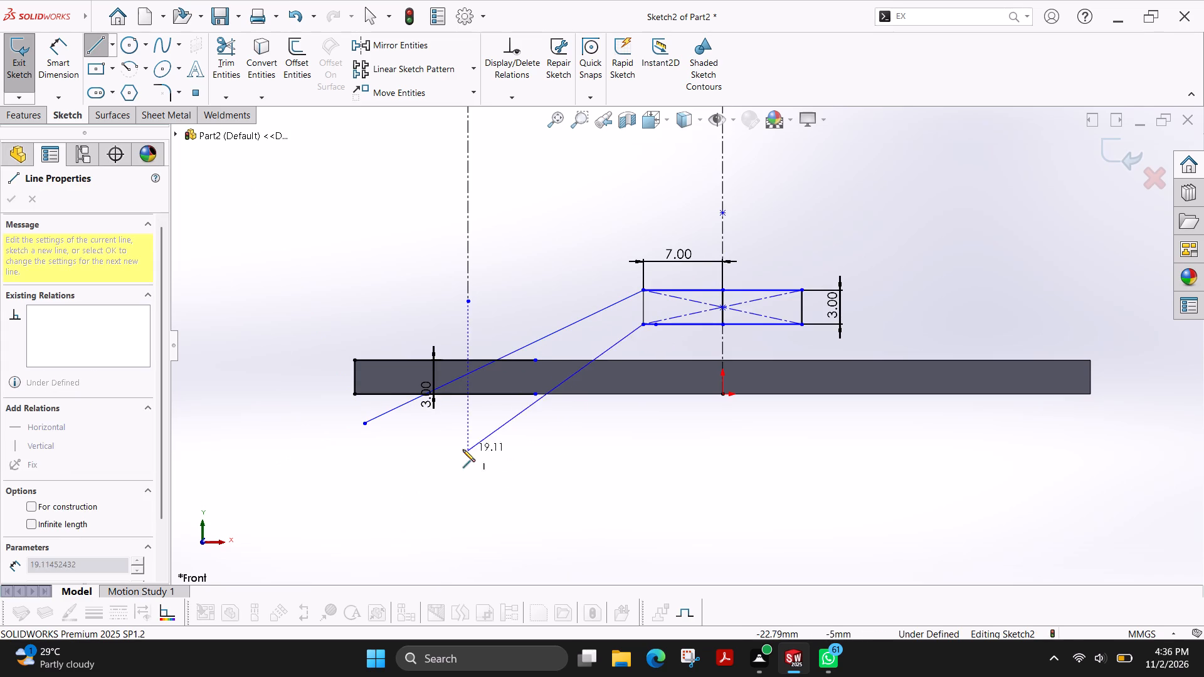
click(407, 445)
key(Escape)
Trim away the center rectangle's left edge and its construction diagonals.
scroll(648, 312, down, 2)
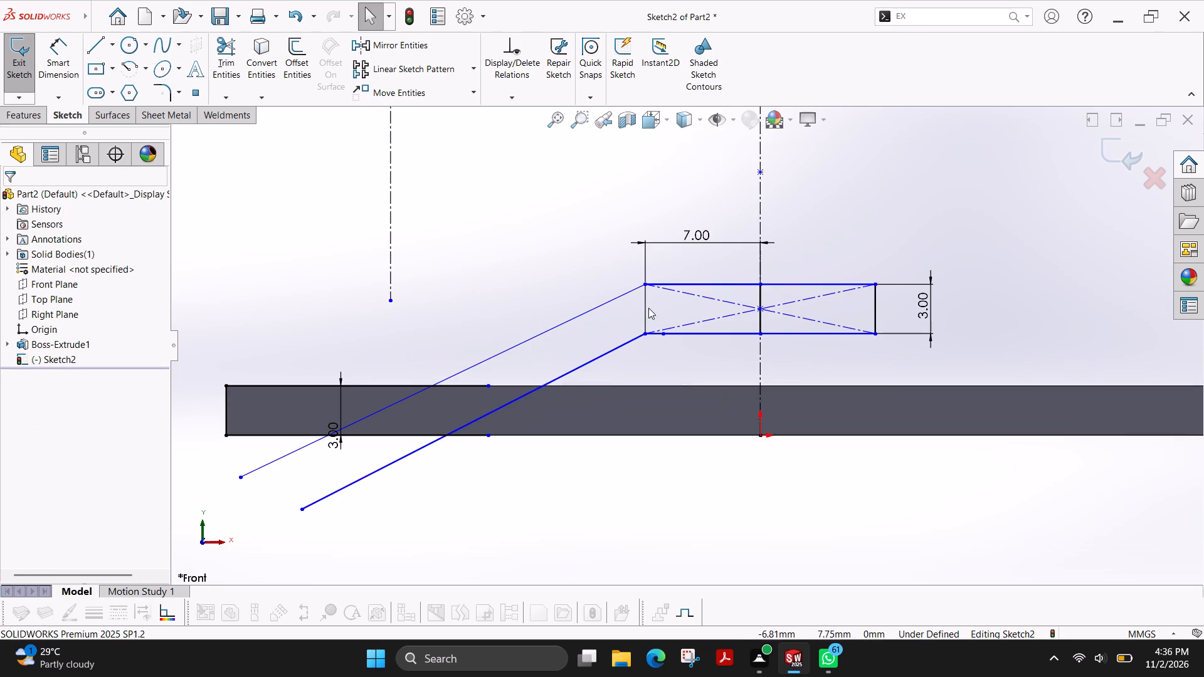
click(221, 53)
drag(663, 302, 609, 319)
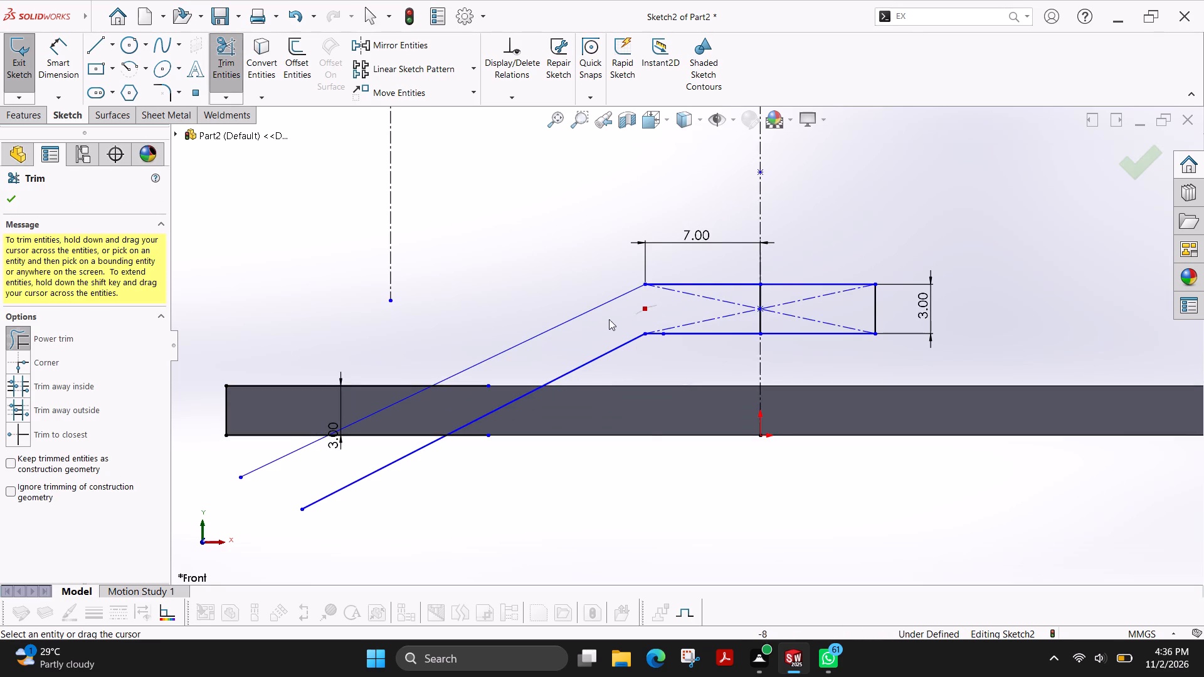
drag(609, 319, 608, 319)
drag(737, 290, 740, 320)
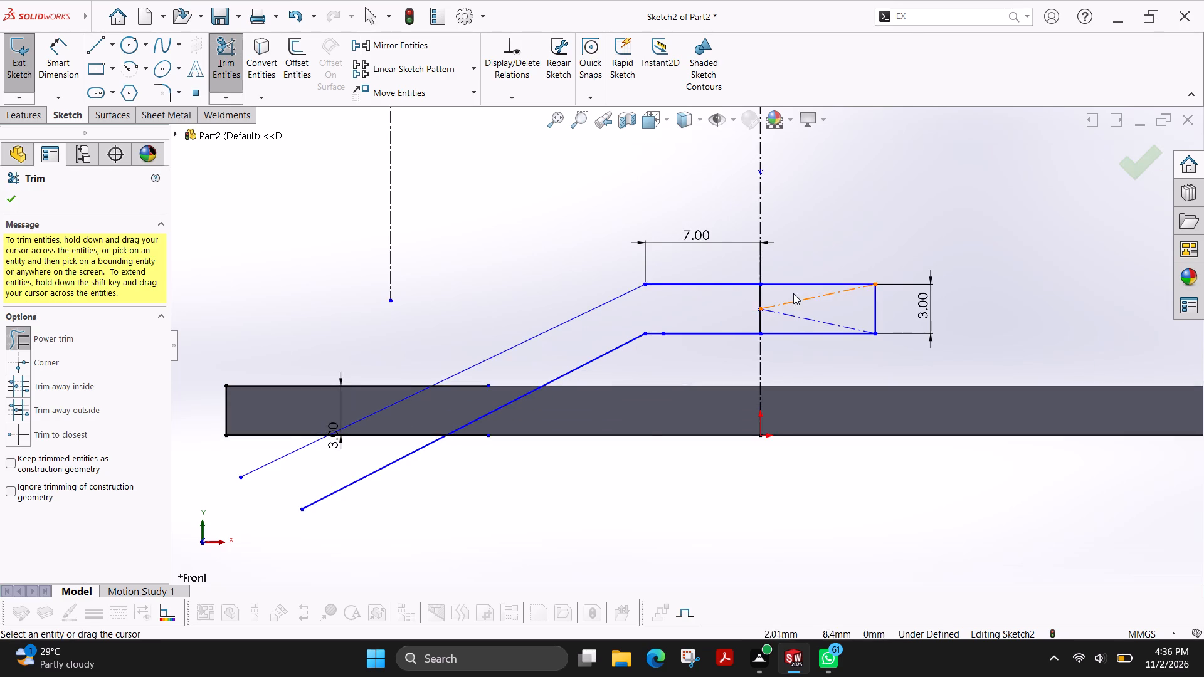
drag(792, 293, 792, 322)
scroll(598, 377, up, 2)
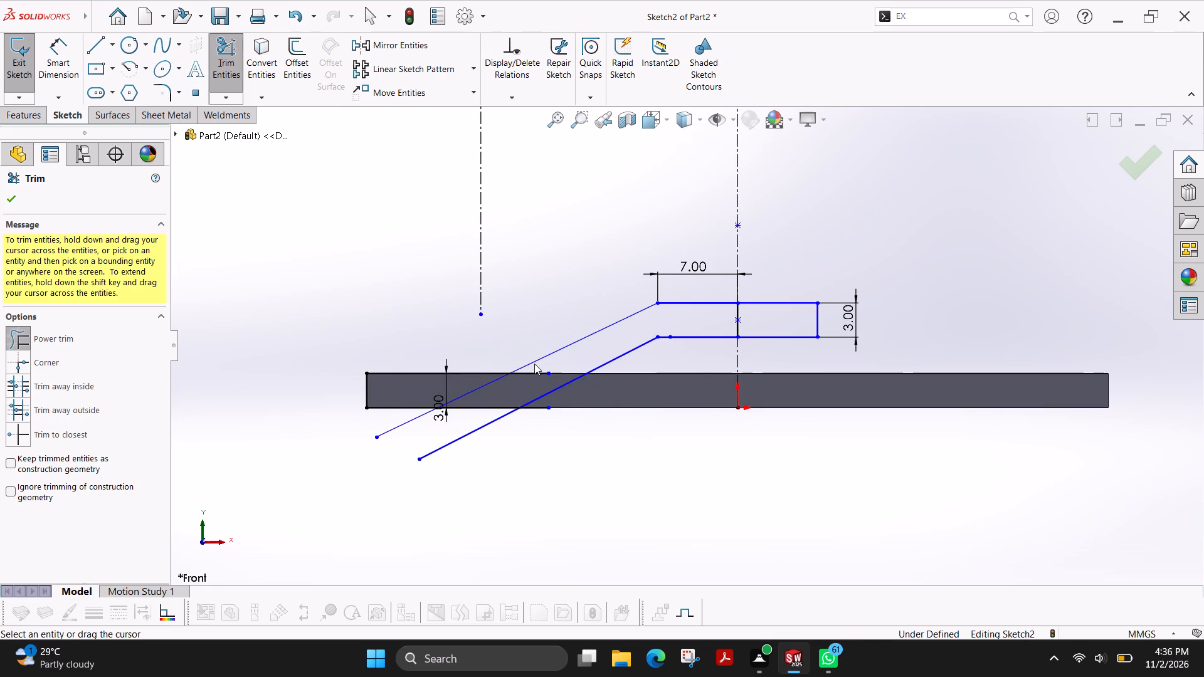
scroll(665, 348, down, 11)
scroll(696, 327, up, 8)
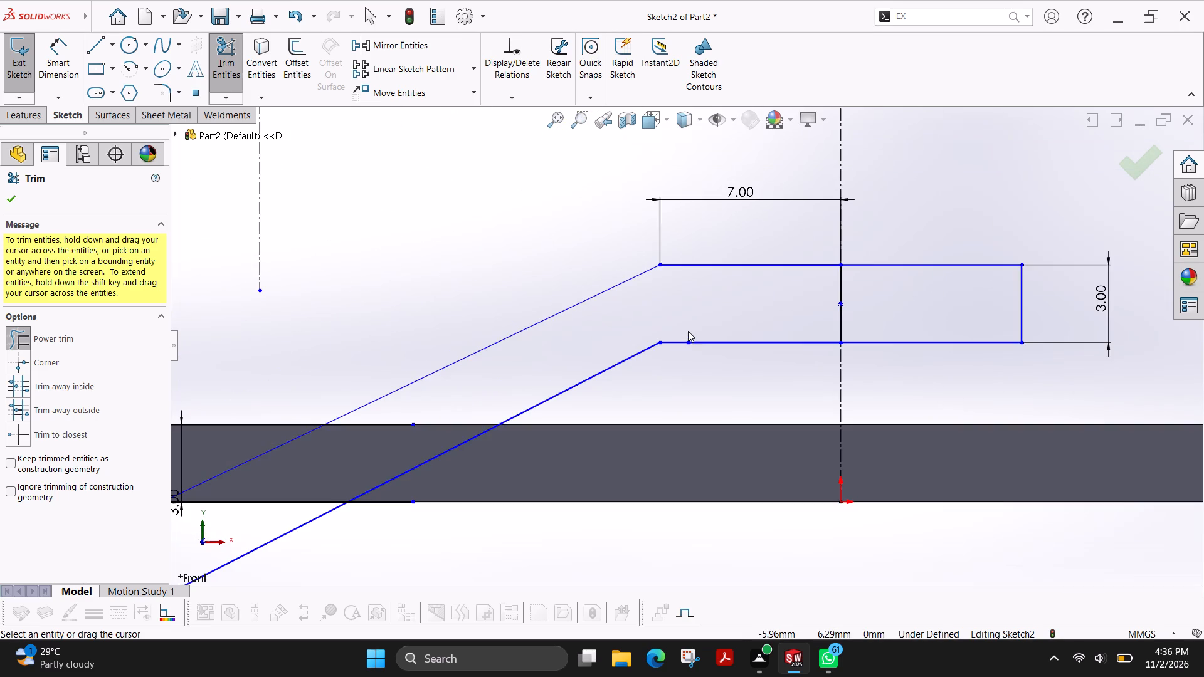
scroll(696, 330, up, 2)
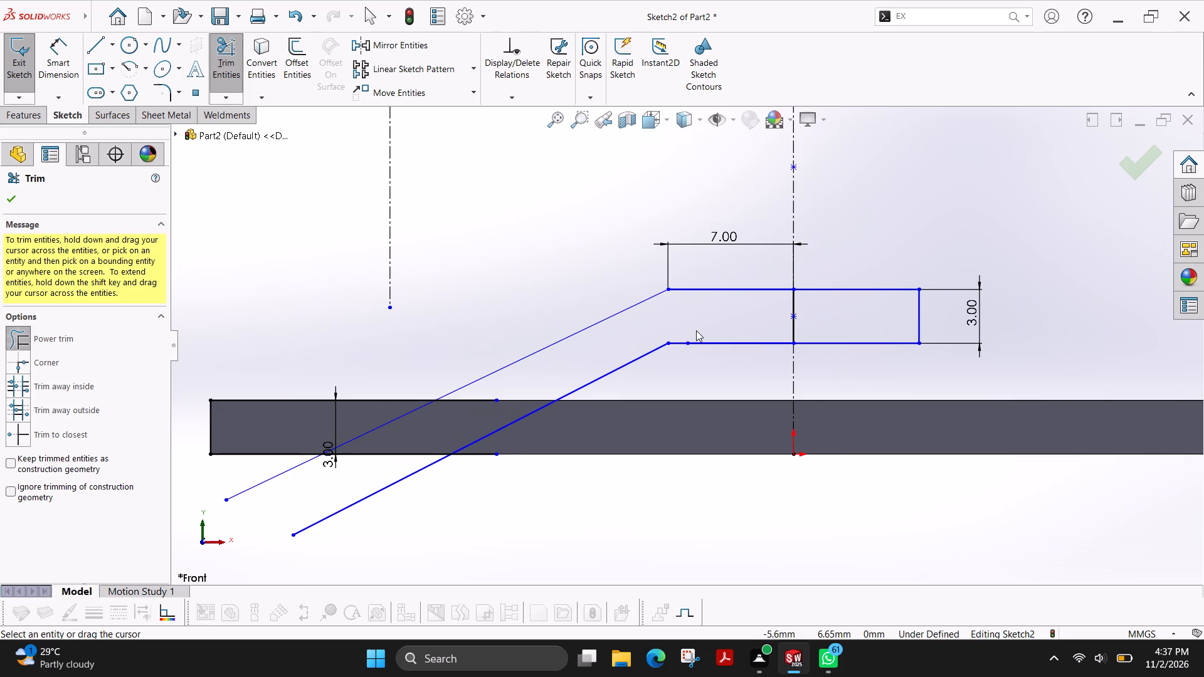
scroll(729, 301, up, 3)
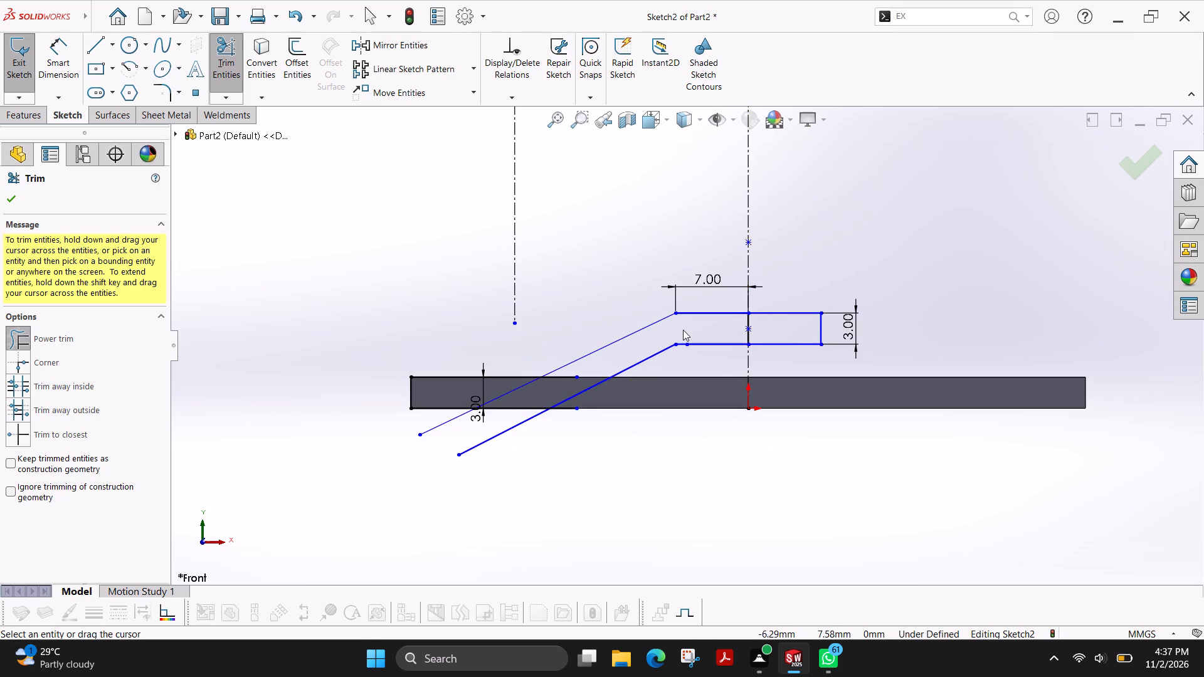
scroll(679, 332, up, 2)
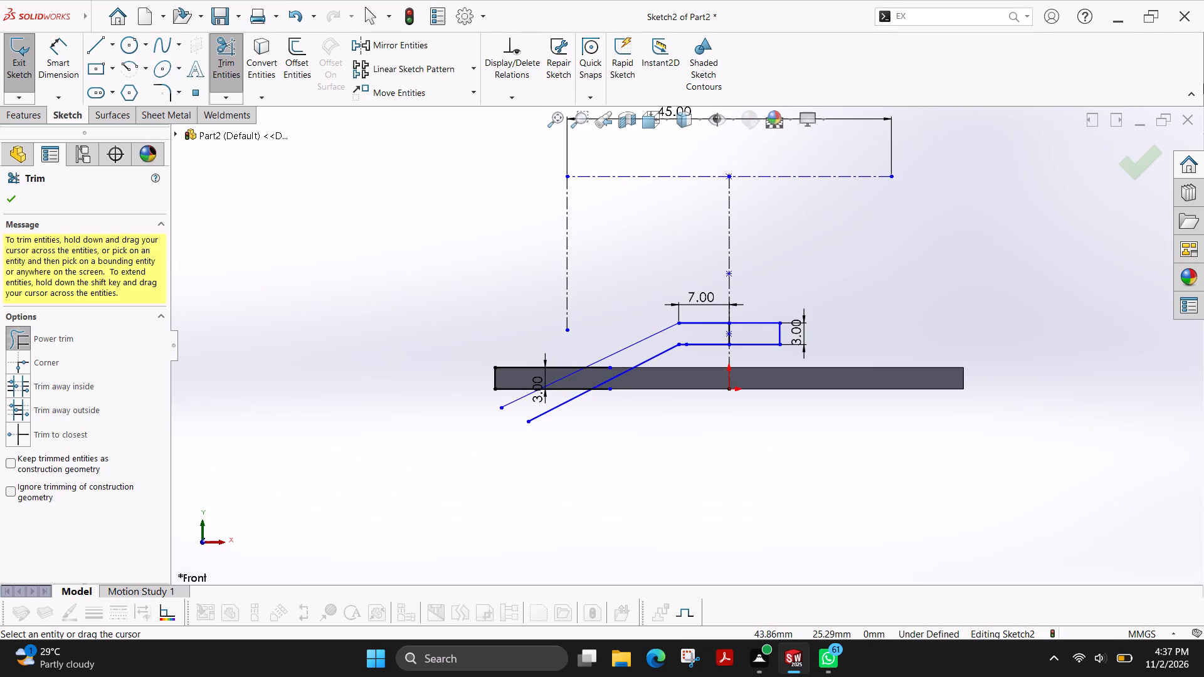
Close the current part without saving its changes.
click(1180, 124)
click(559, 351)
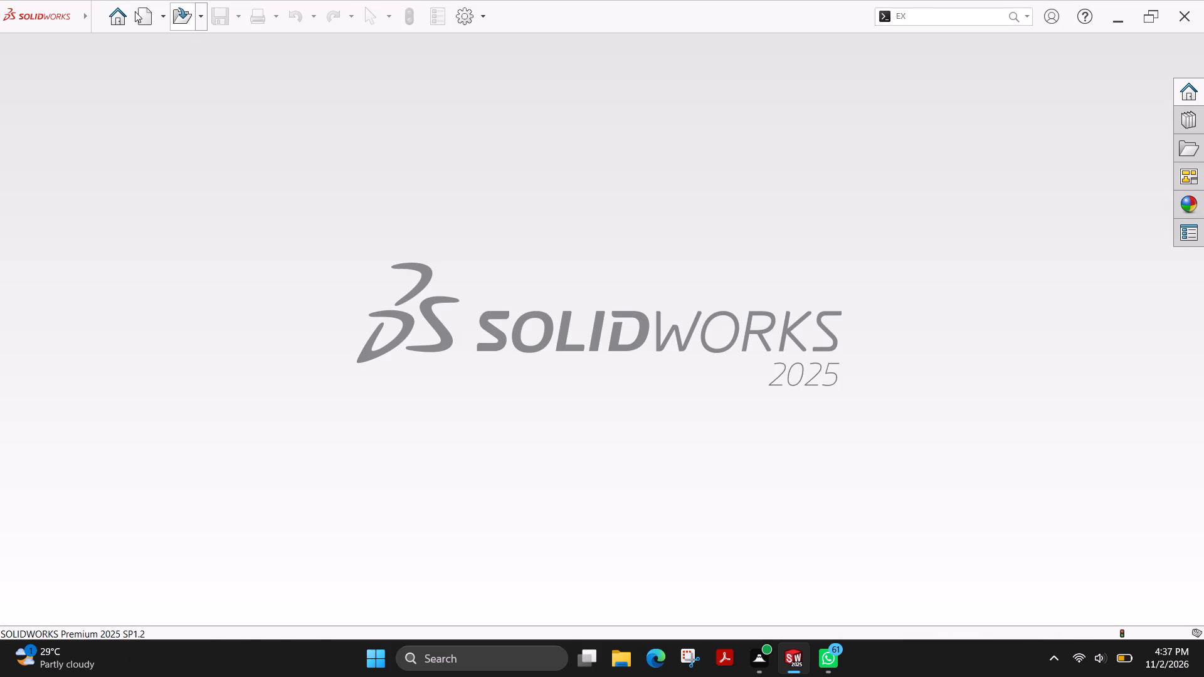
Create a new part document.
click(144, 13)
click(496, 491)
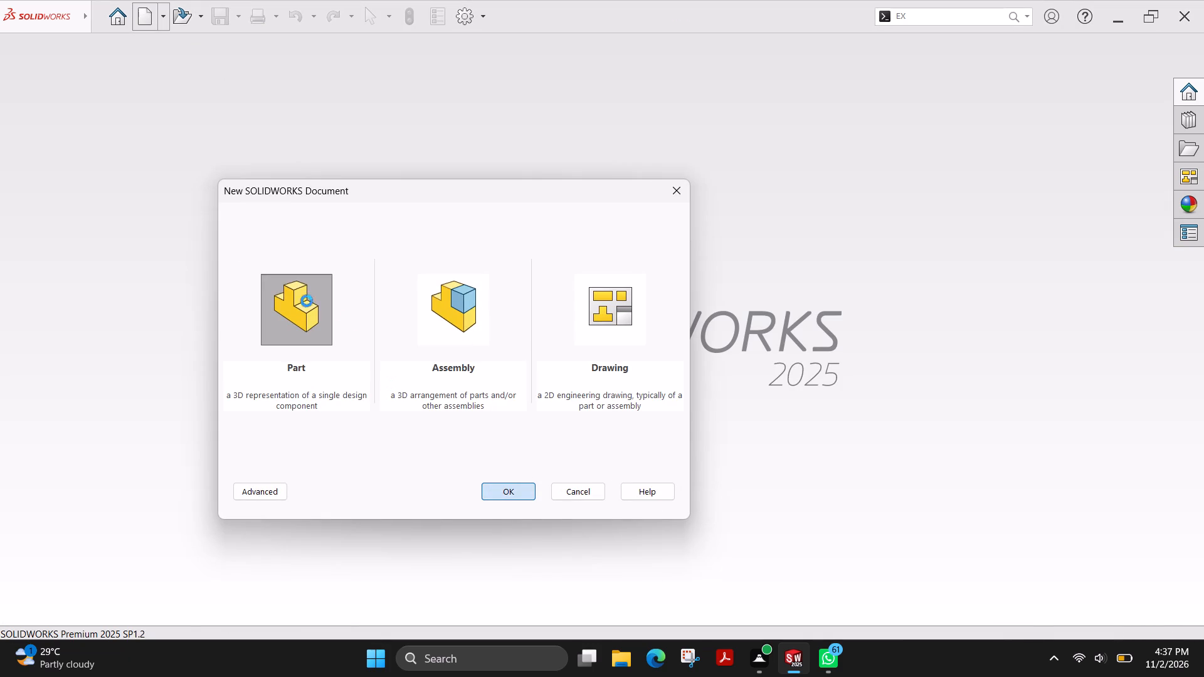
Start a sketch on the Front Plane and draw a vertical construction line about 91 mm long upward from the origin.
click(22, 66)
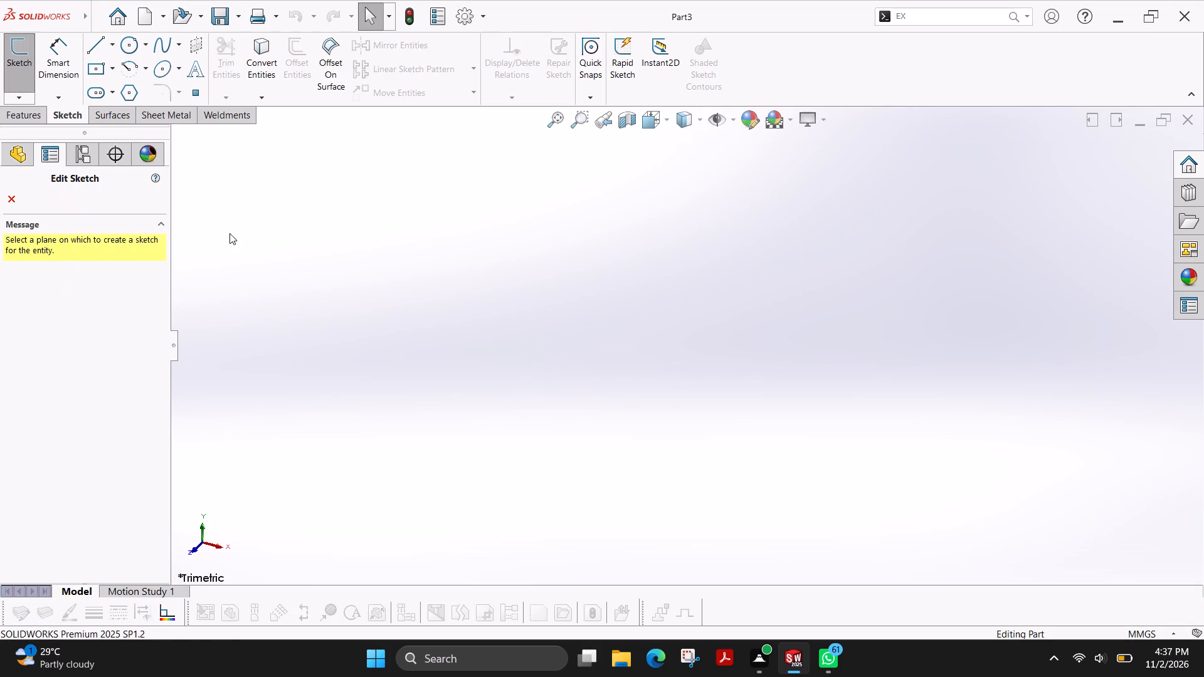
click(522, 229)
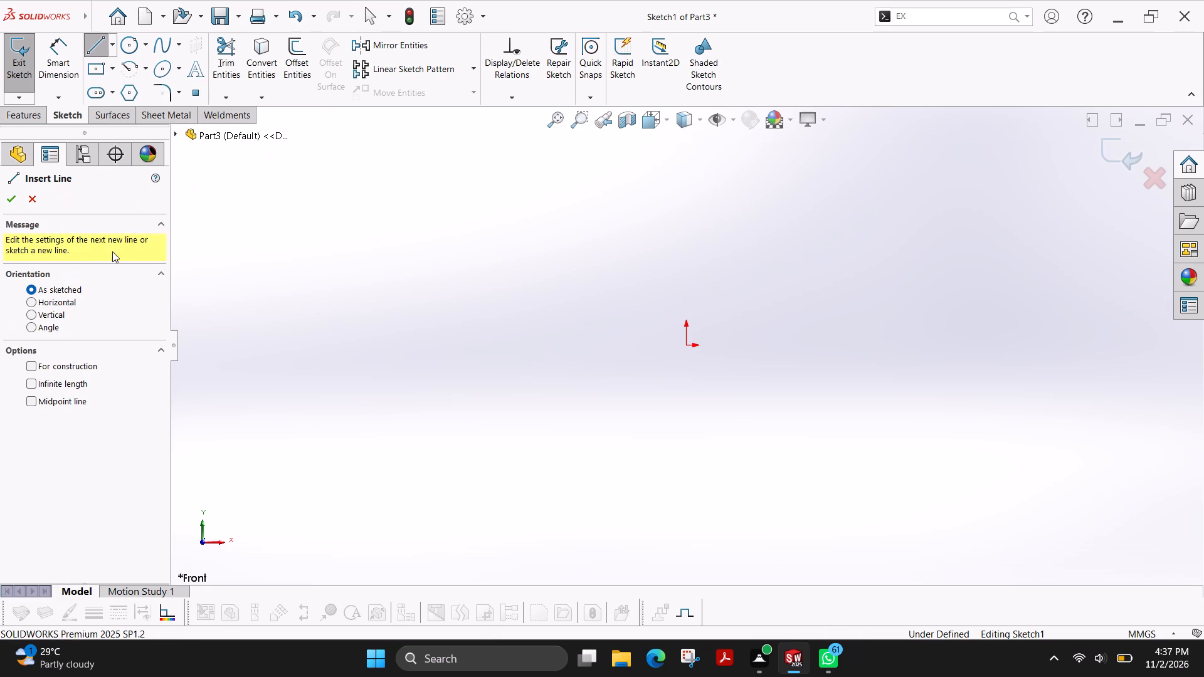
click(72, 365)
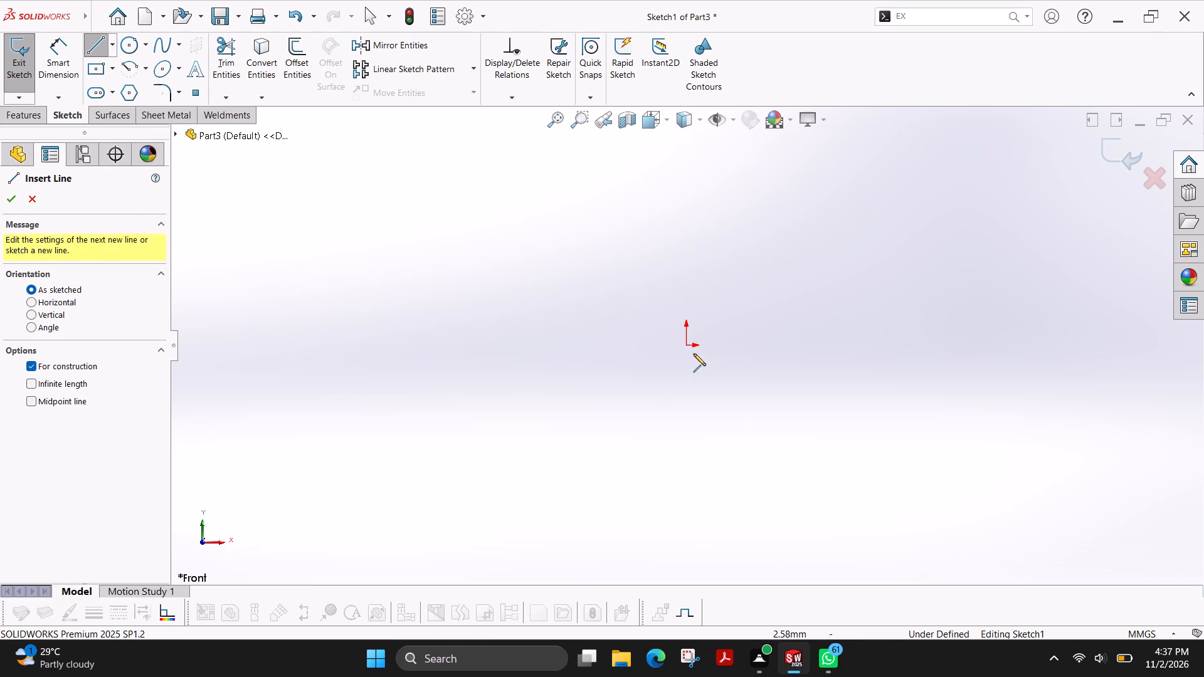
click(687, 344)
scroll(684, 141, up, 2)
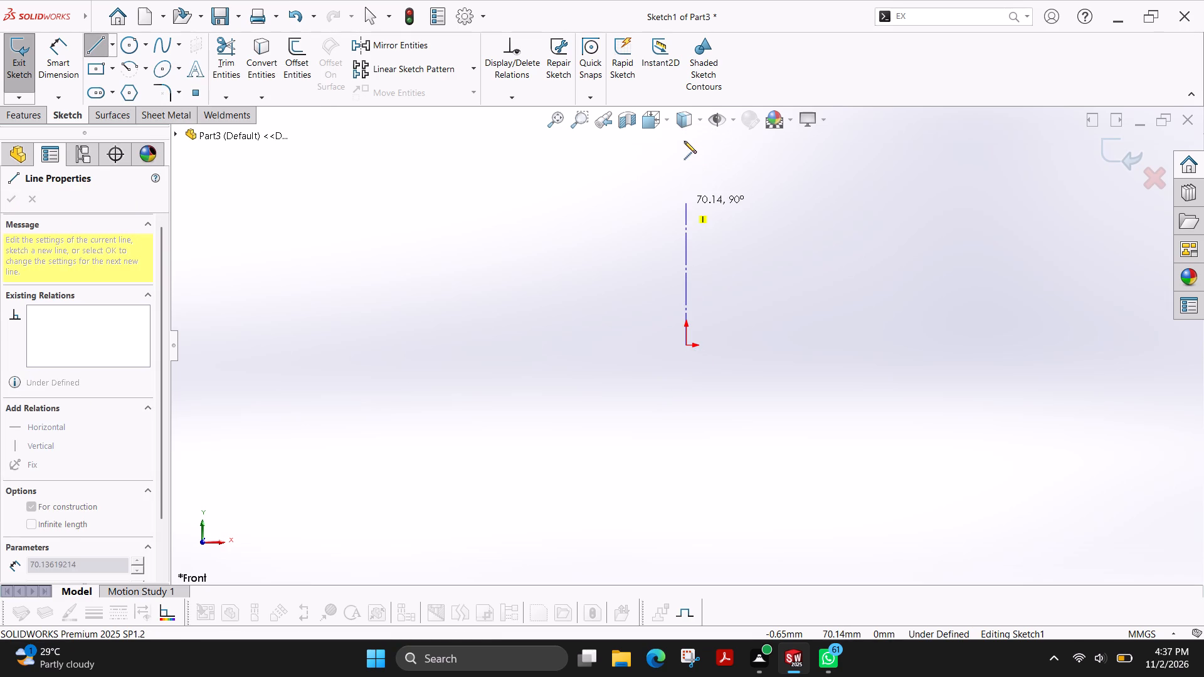
click(689, 160)
key(Escape)
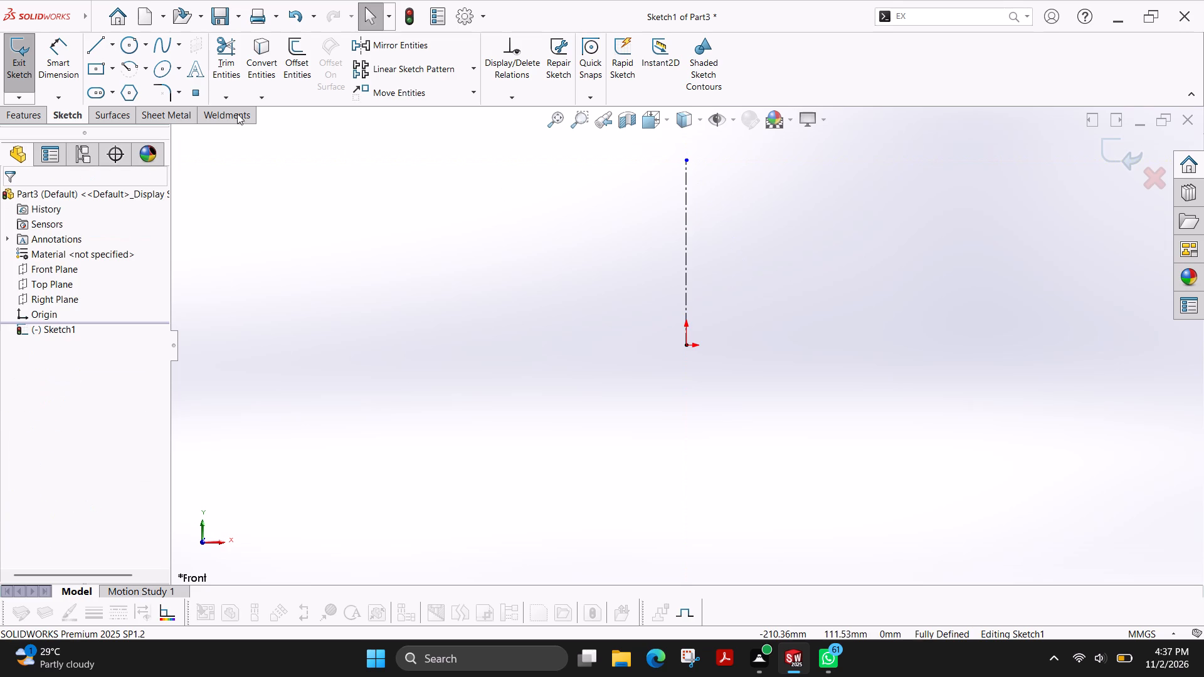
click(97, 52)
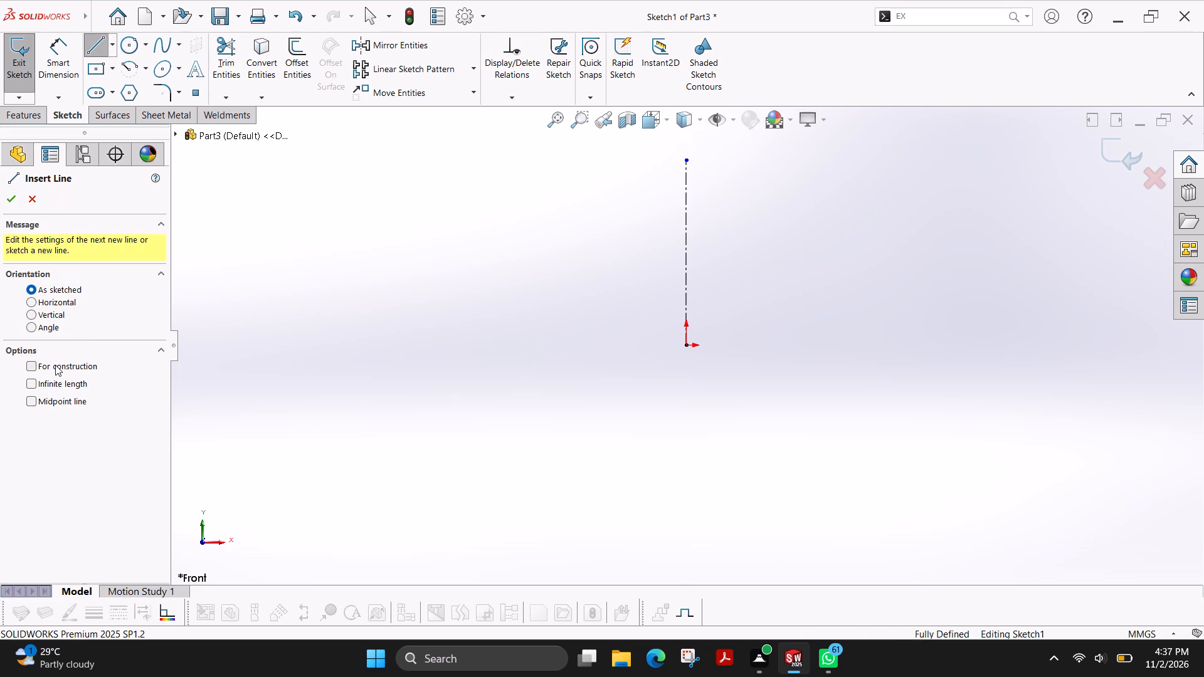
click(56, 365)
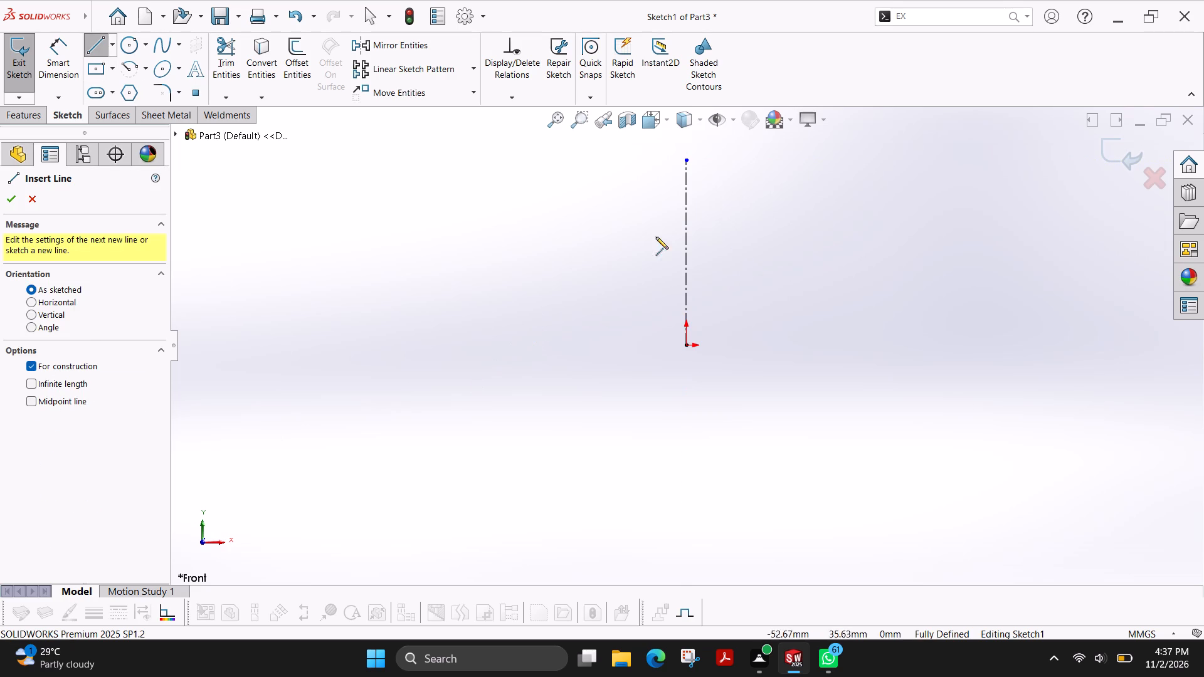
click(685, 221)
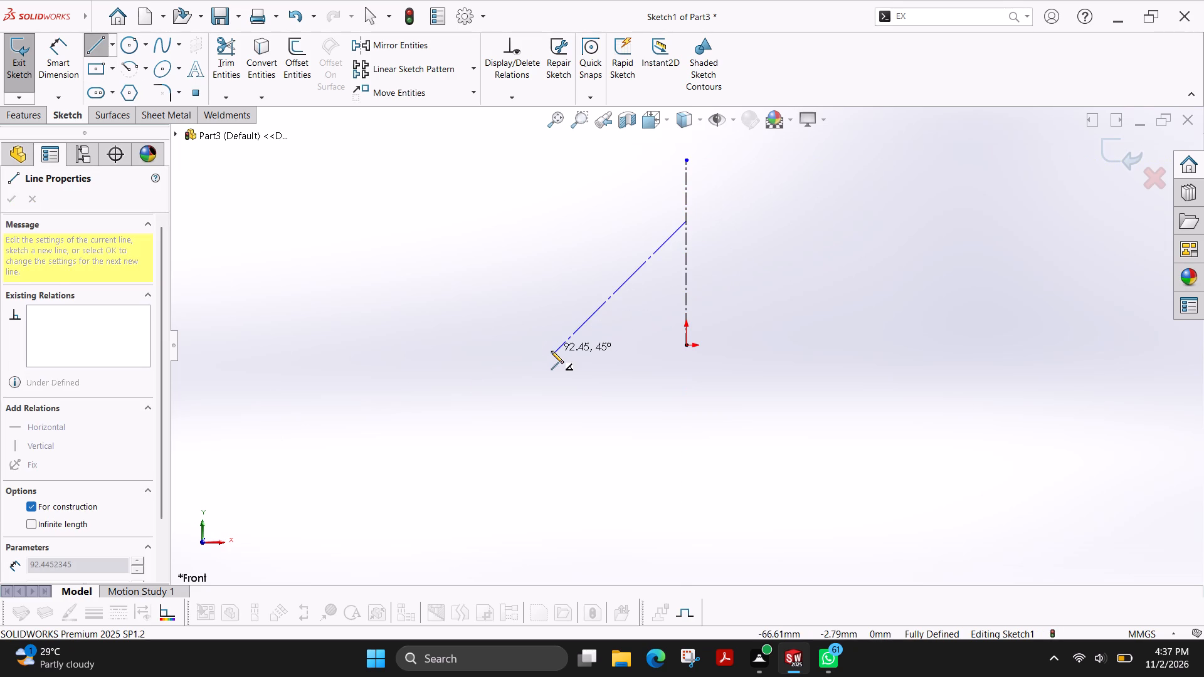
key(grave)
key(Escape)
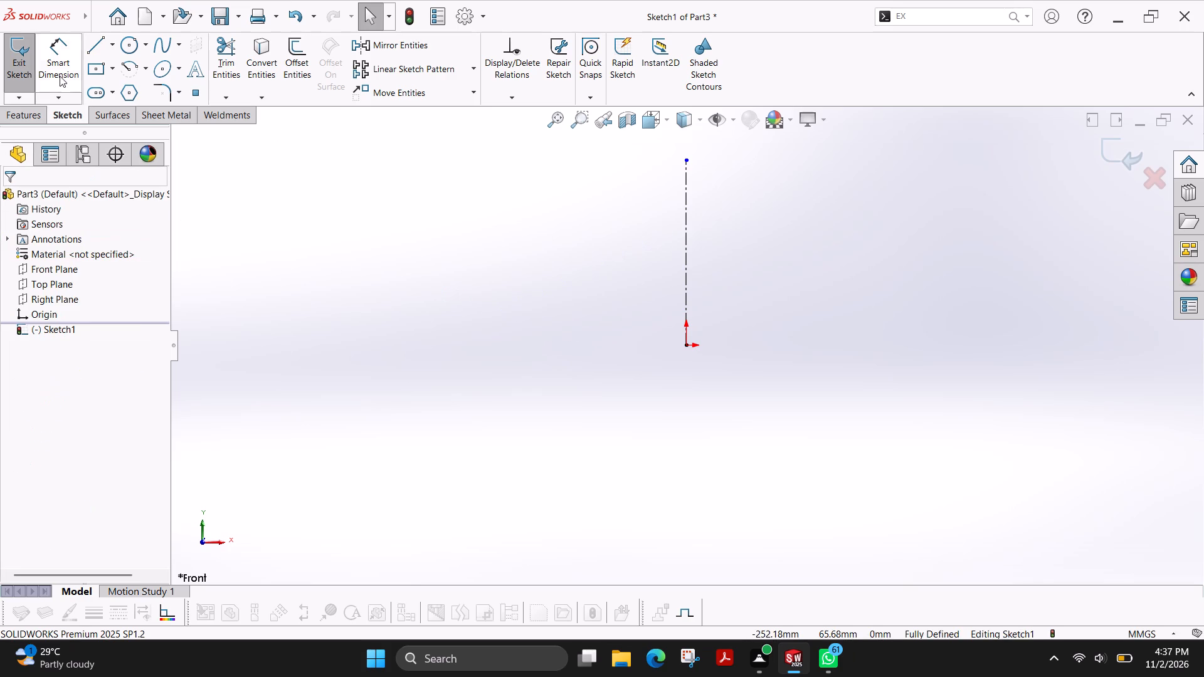
Draw two solid lines sloping down on opposite sides from a shared point on the centerline, the left one about 103 mm long.
click(102, 49)
click(684, 229)
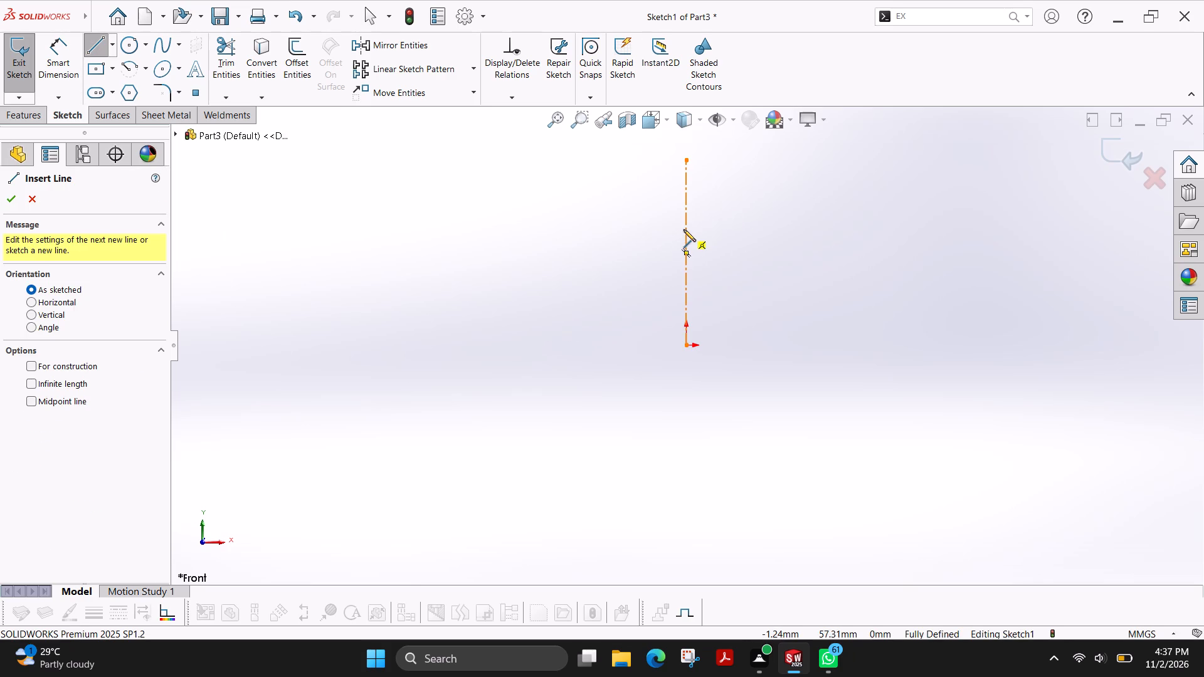
click(530, 369)
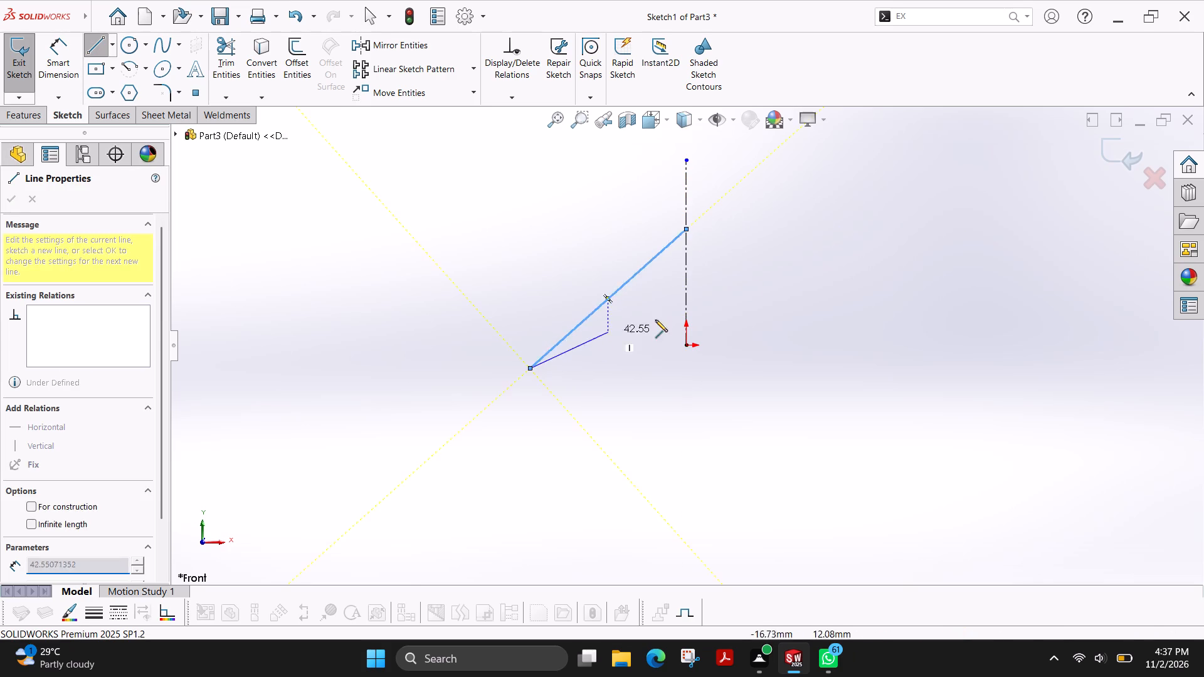
key(Escape)
key(l)
click(689, 231)
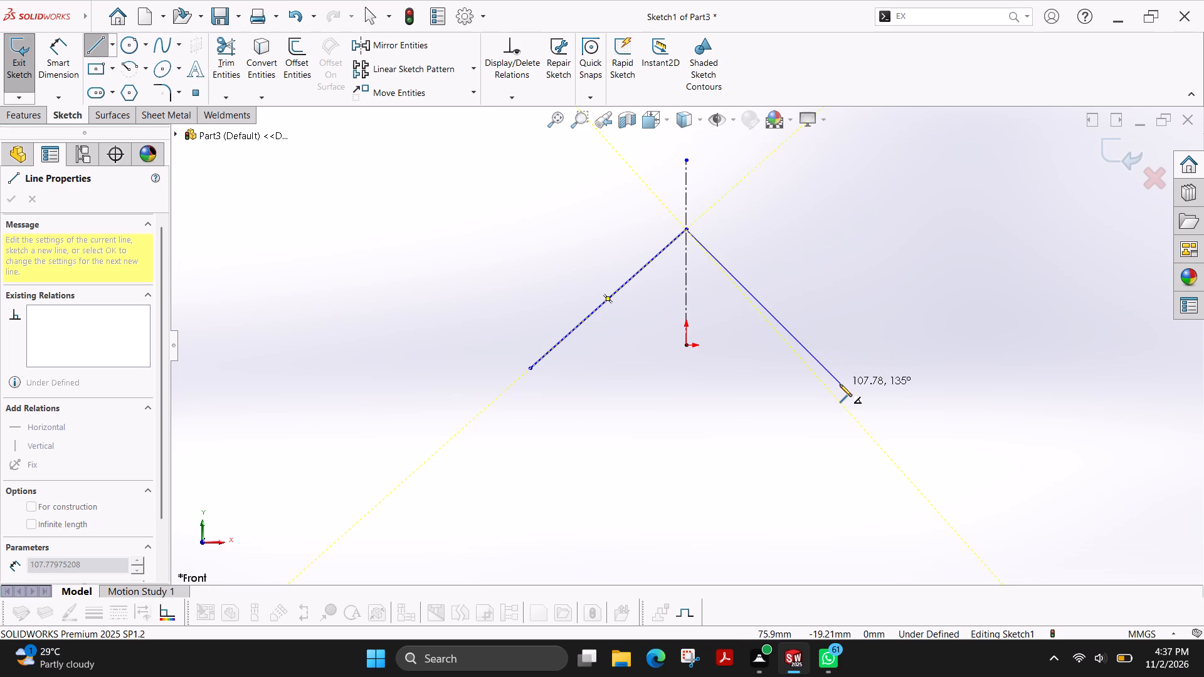
click(844, 376)
key(Escape)
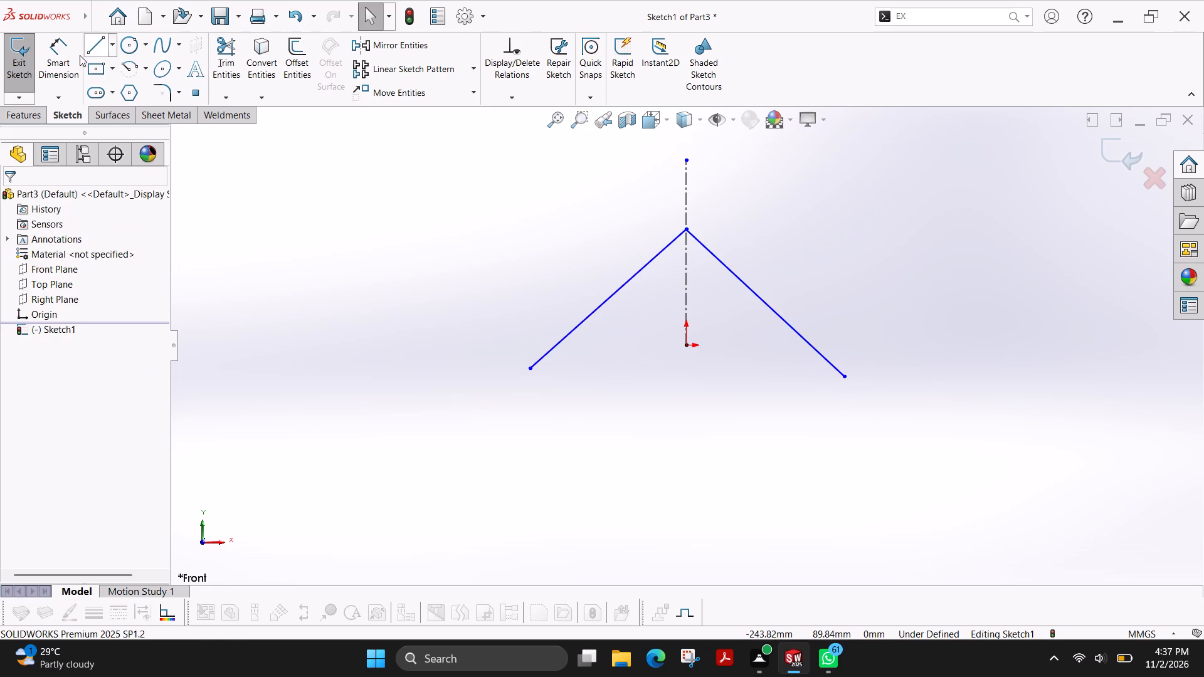
Dimension the angle between the two sloped lines at 100°.
click(63, 54)
click(588, 315)
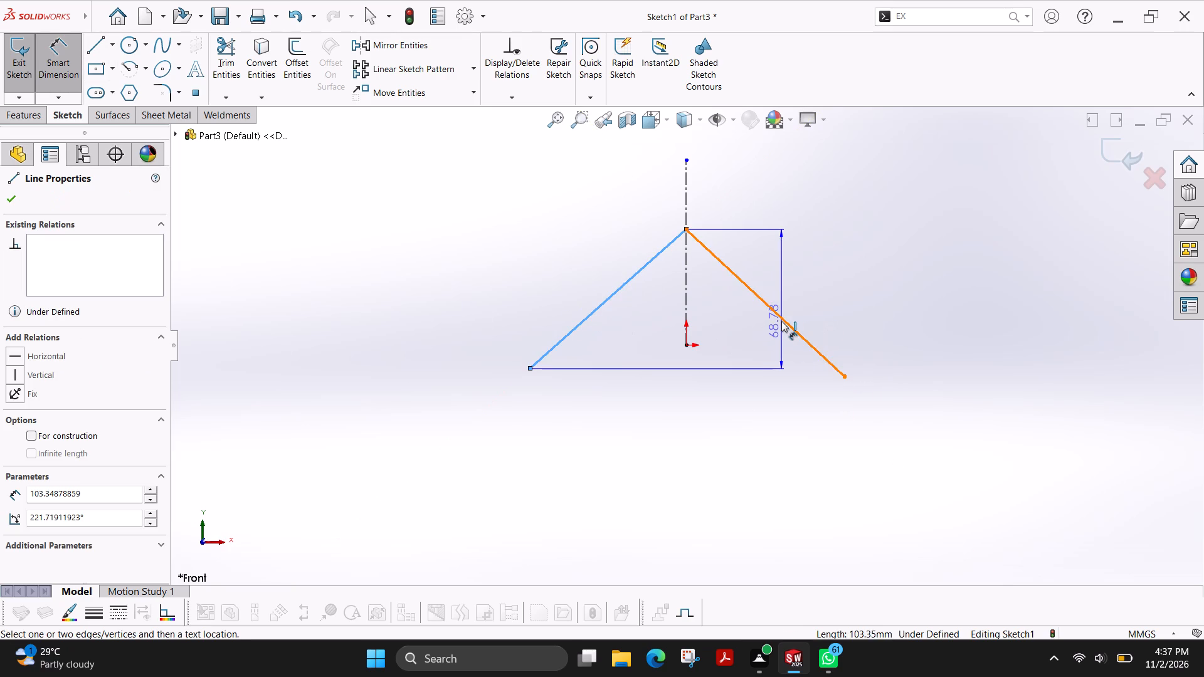
click(781, 321)
click(683, 421)
text(100)
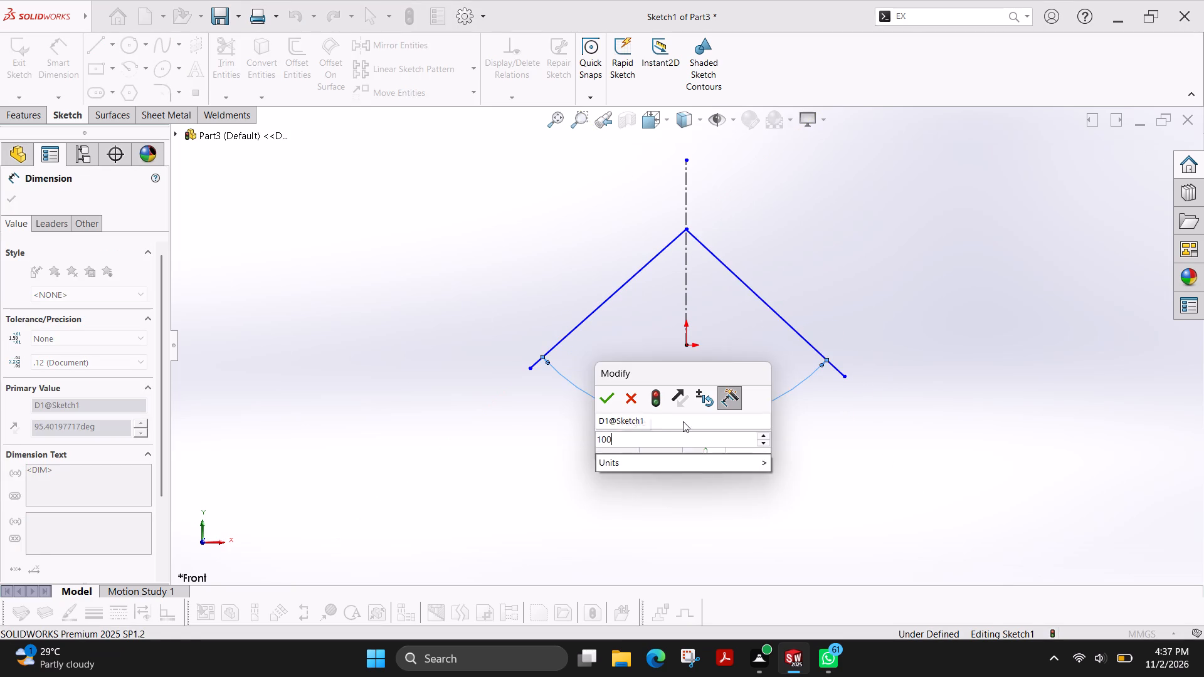
key(Return)
Dimension the angle between the left sloped line and the vertical centerline at 50°.
click(683, 298)
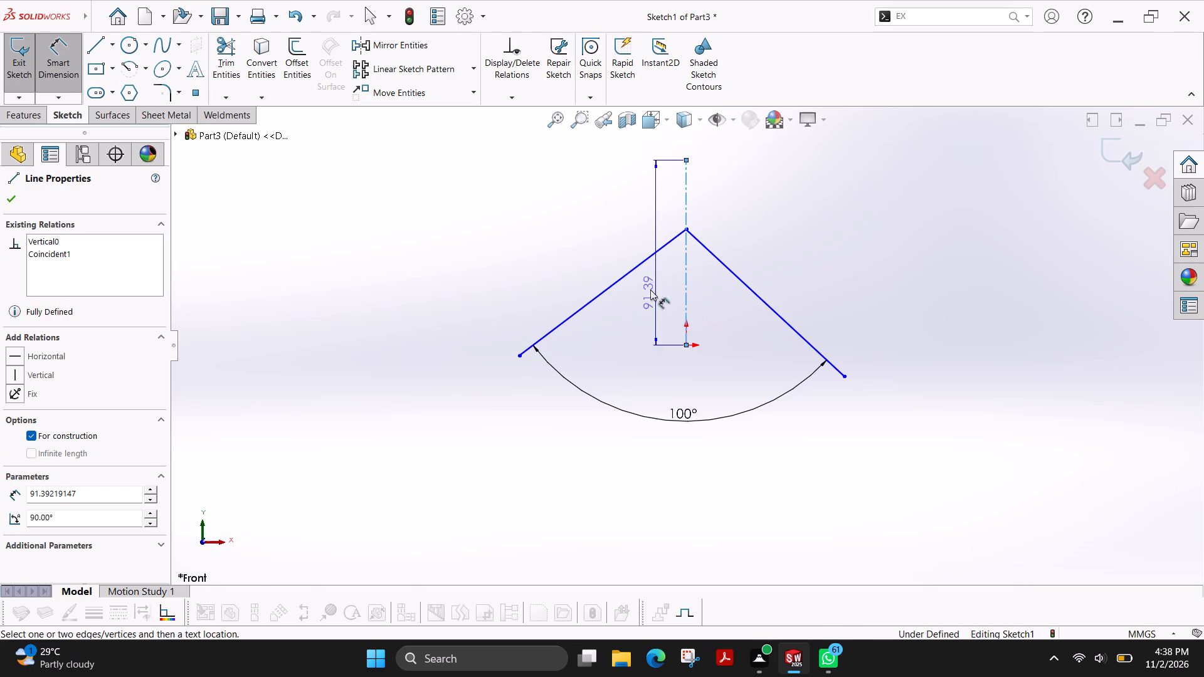
click(621, 277)
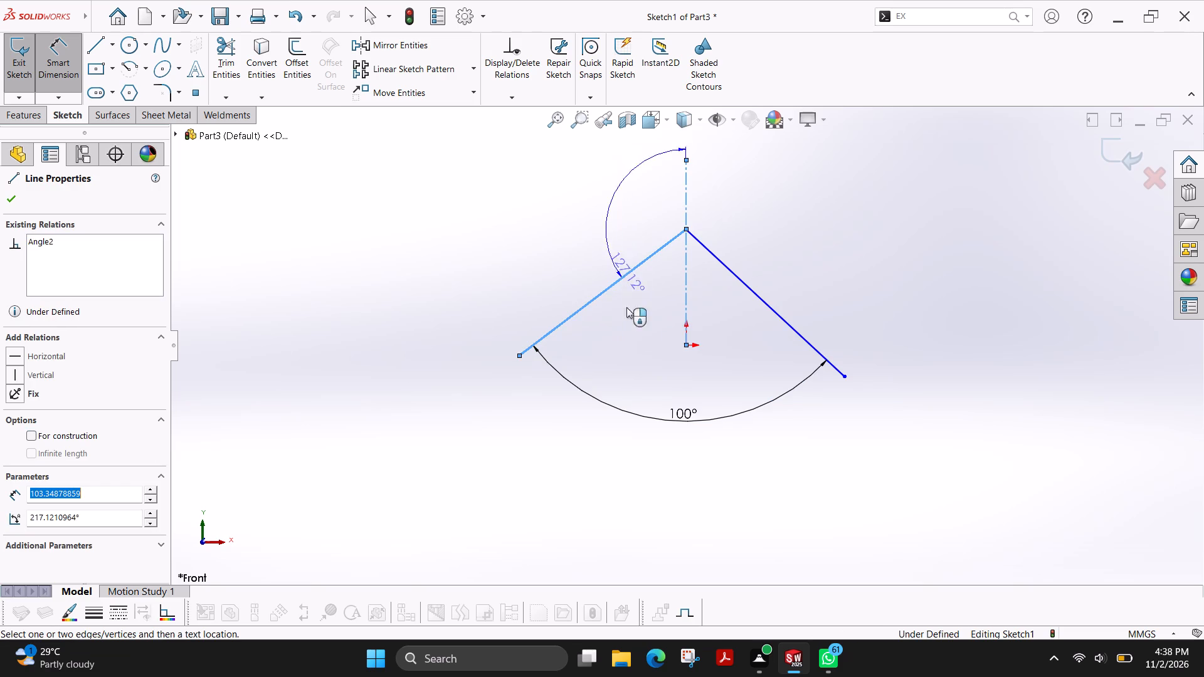
click(621, 370)
text(50)
key(Return)
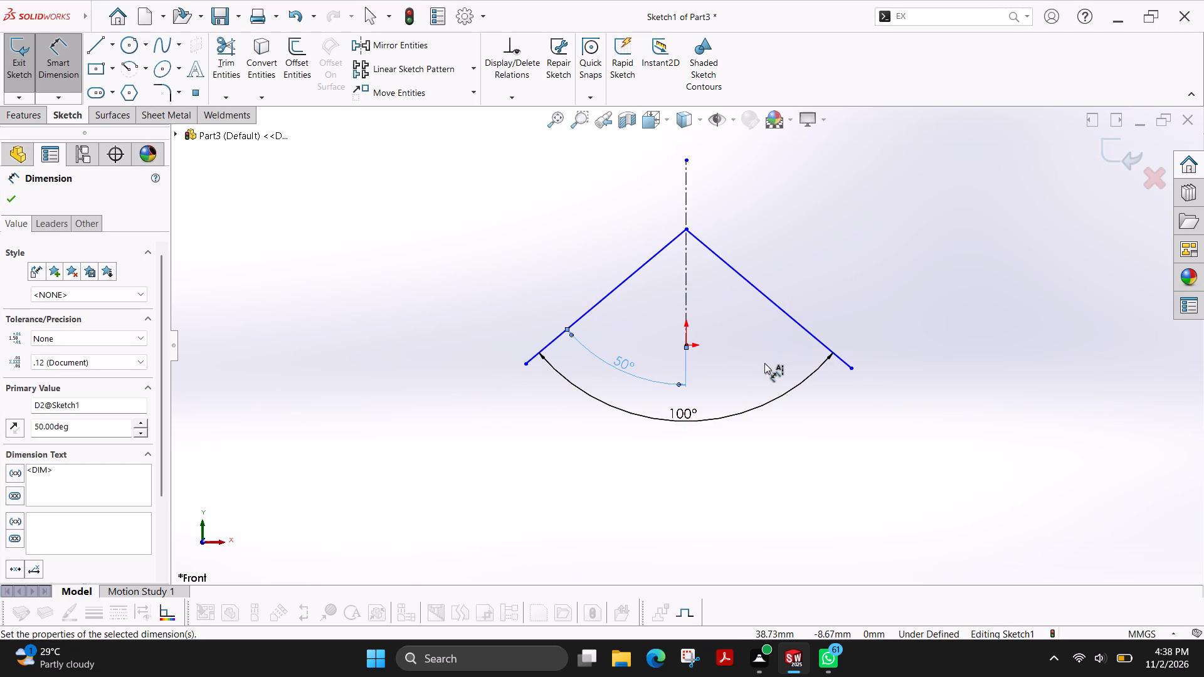
Reposition the 100° and 50° angle dimensions farther below the sloped lines, keeping the 100° one outermost.
click(15, 202)
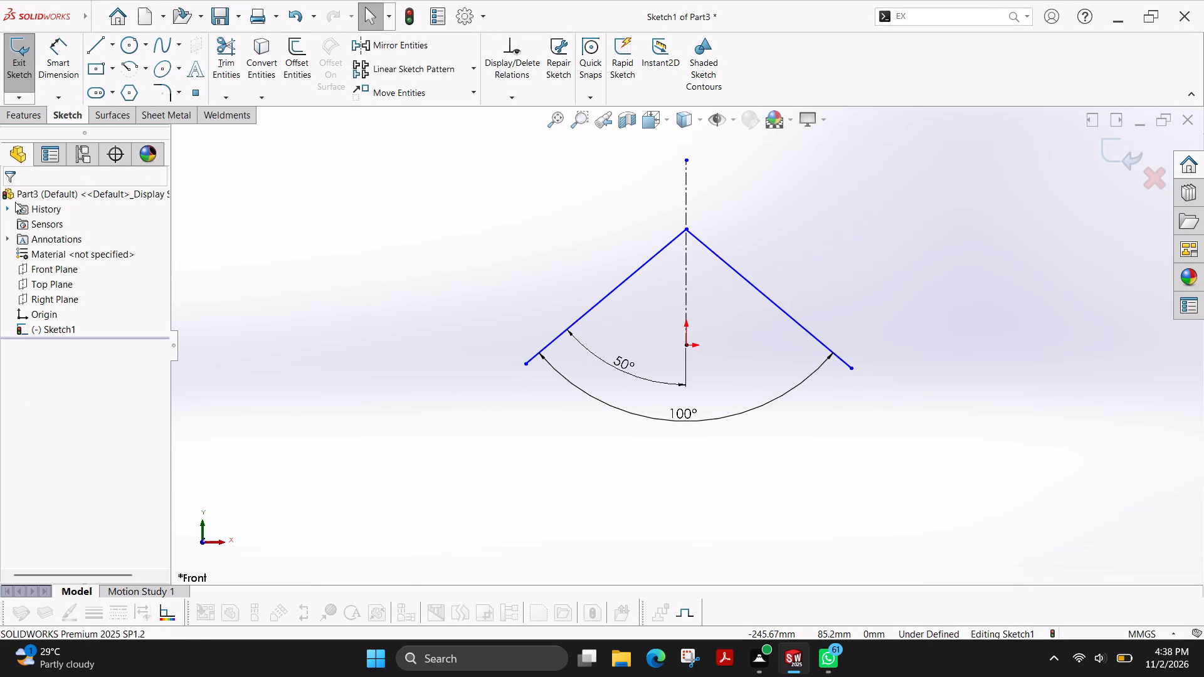
drag(679, 413, 668, 491)
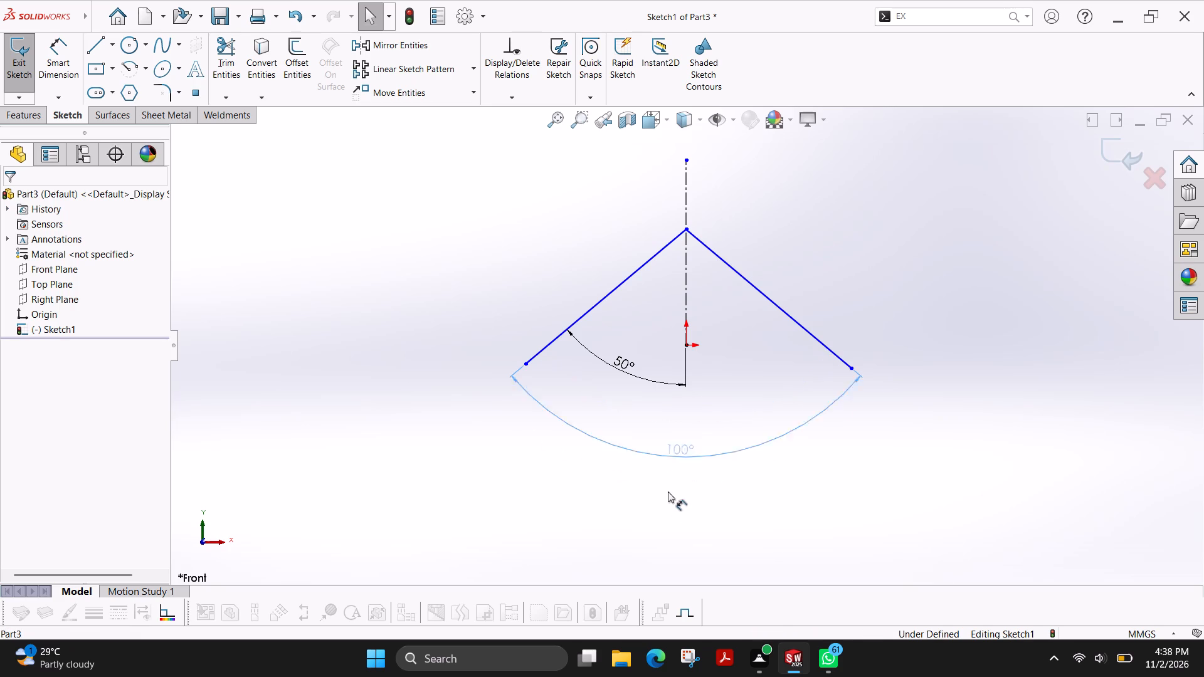
drag(668, 491, 666, 500)
drag(623, 360, 599, 427)
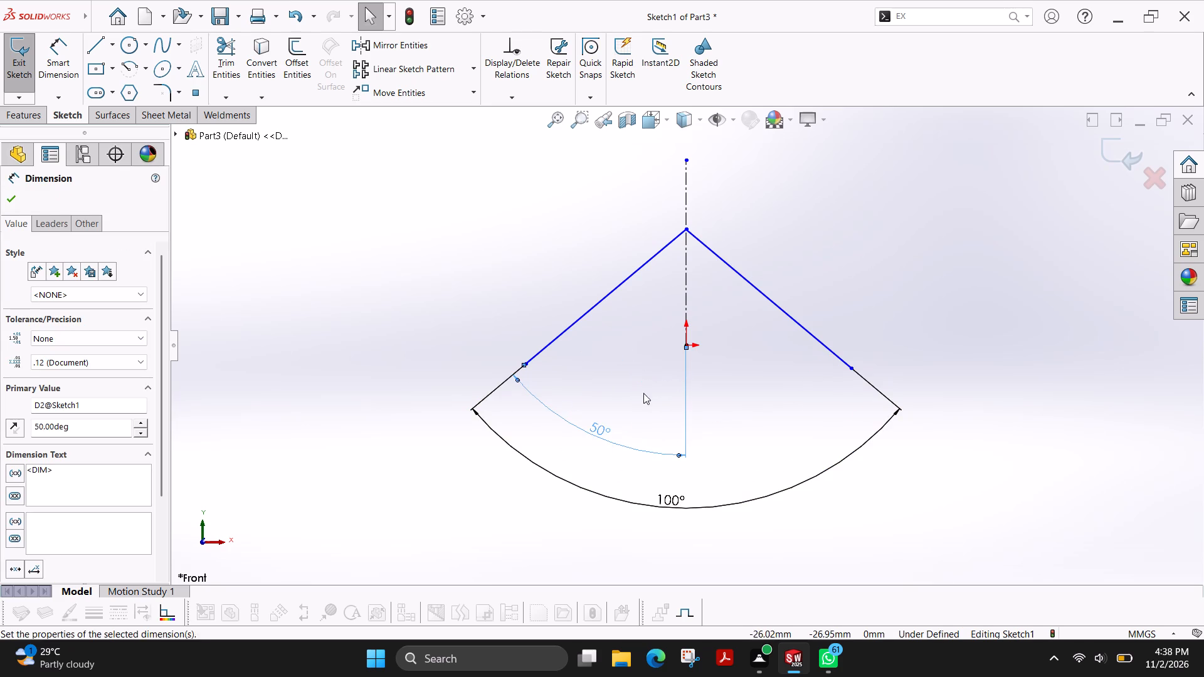
key(Escape)
Draw a horizontal midpoint line about 195 mm long, centred on the origin and crossing both sloped lines.
scroll(668, 336, down, 3)
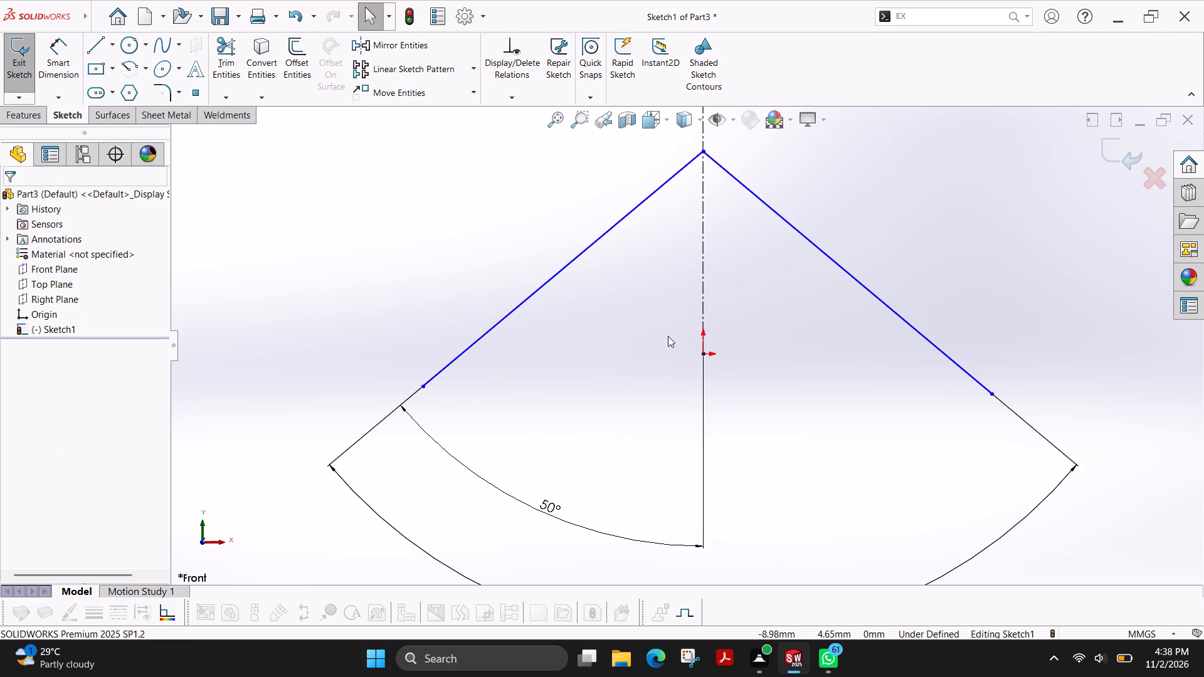
click(92, 48)
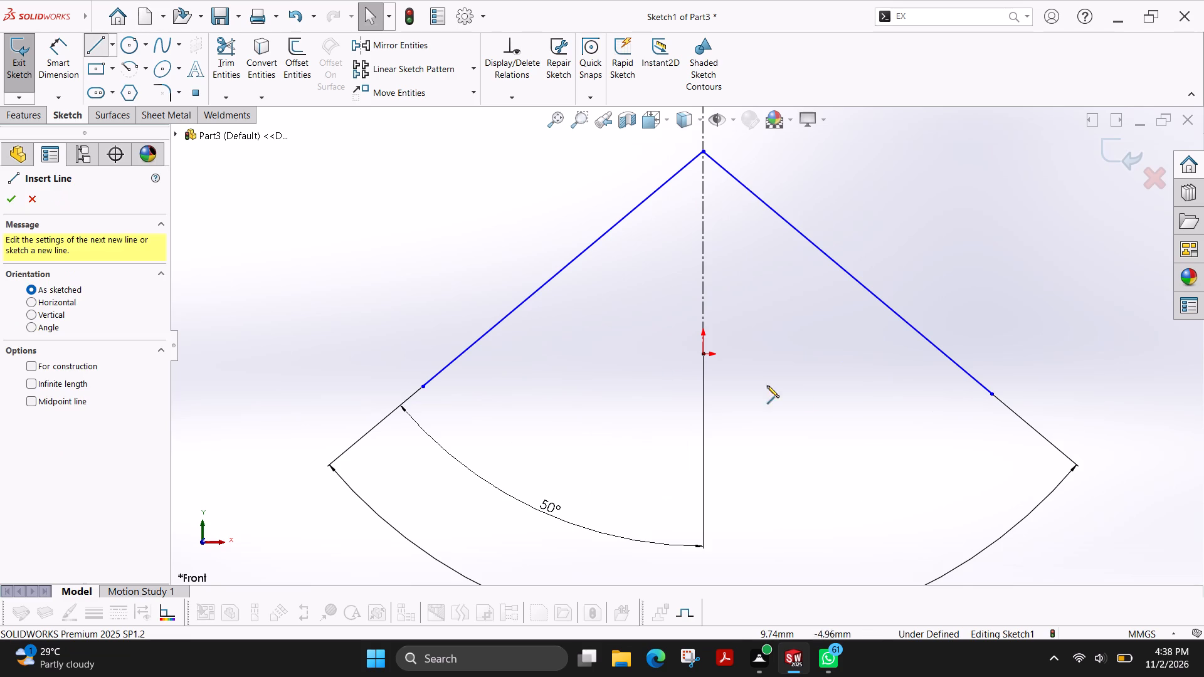
click(68, 401)
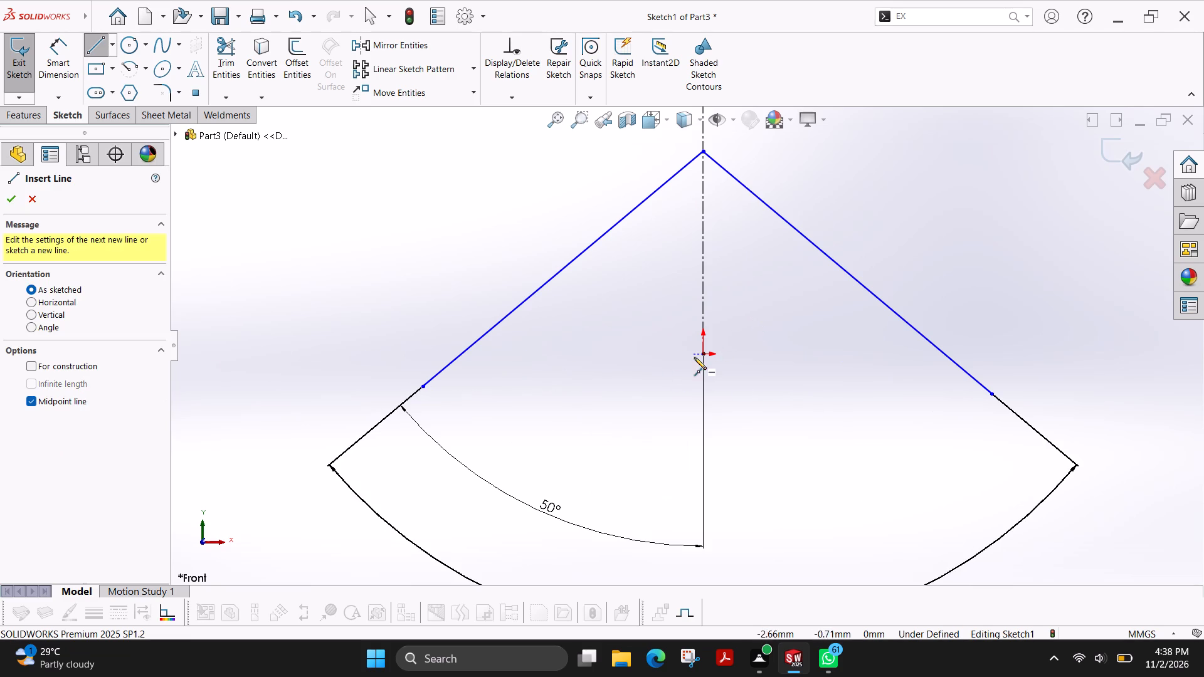
click(701, 354)
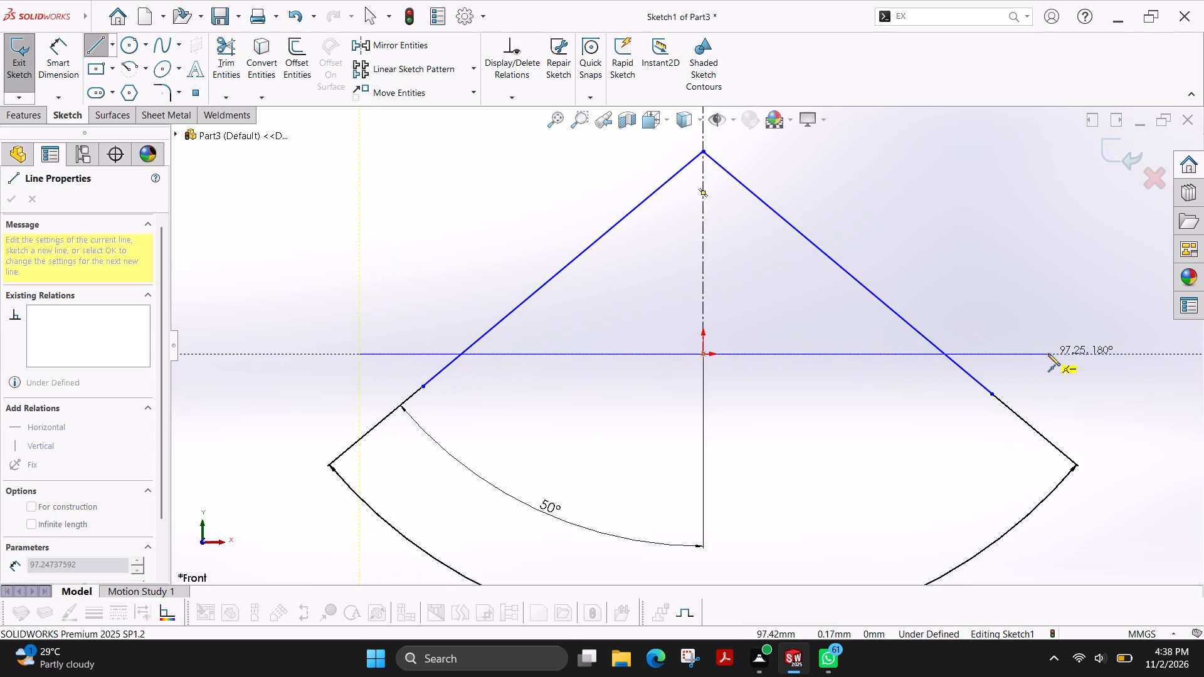
click(1048, 354)
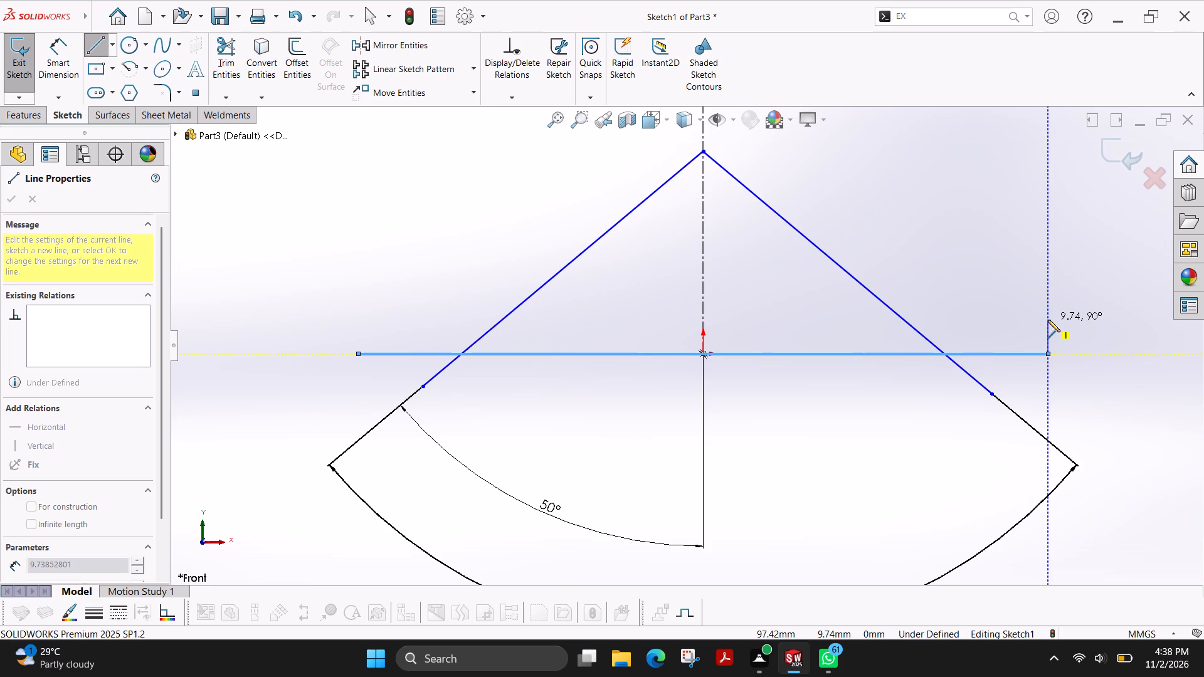
key(3)
key(Return)
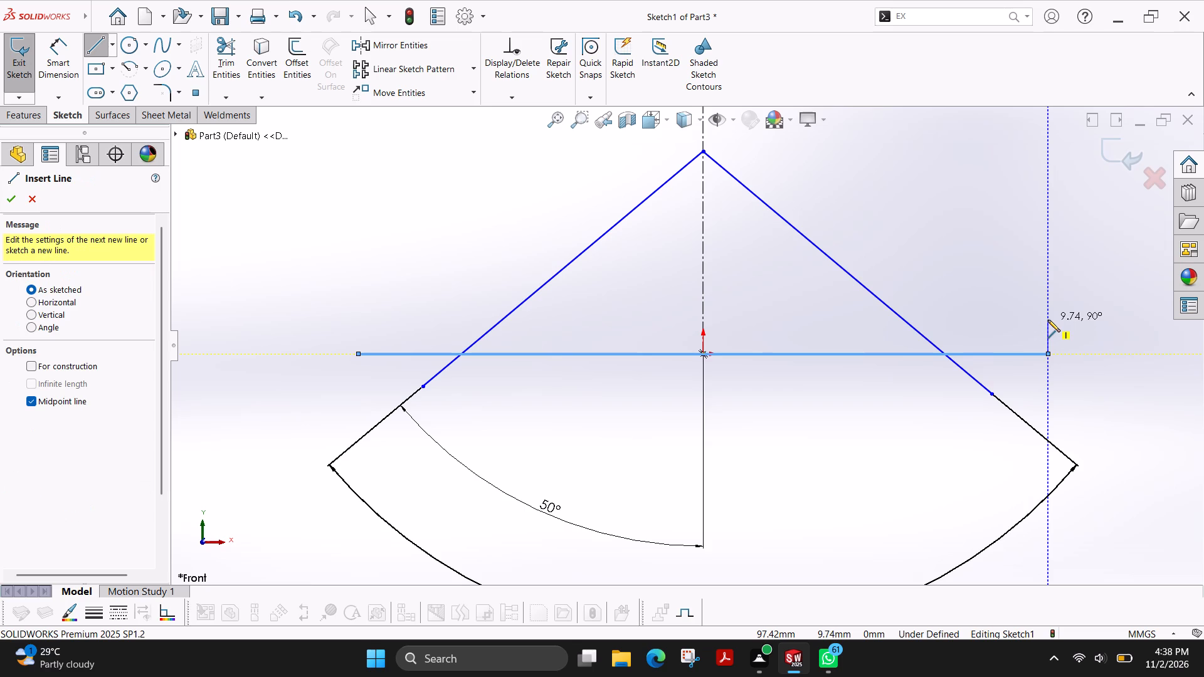
key(Escape)
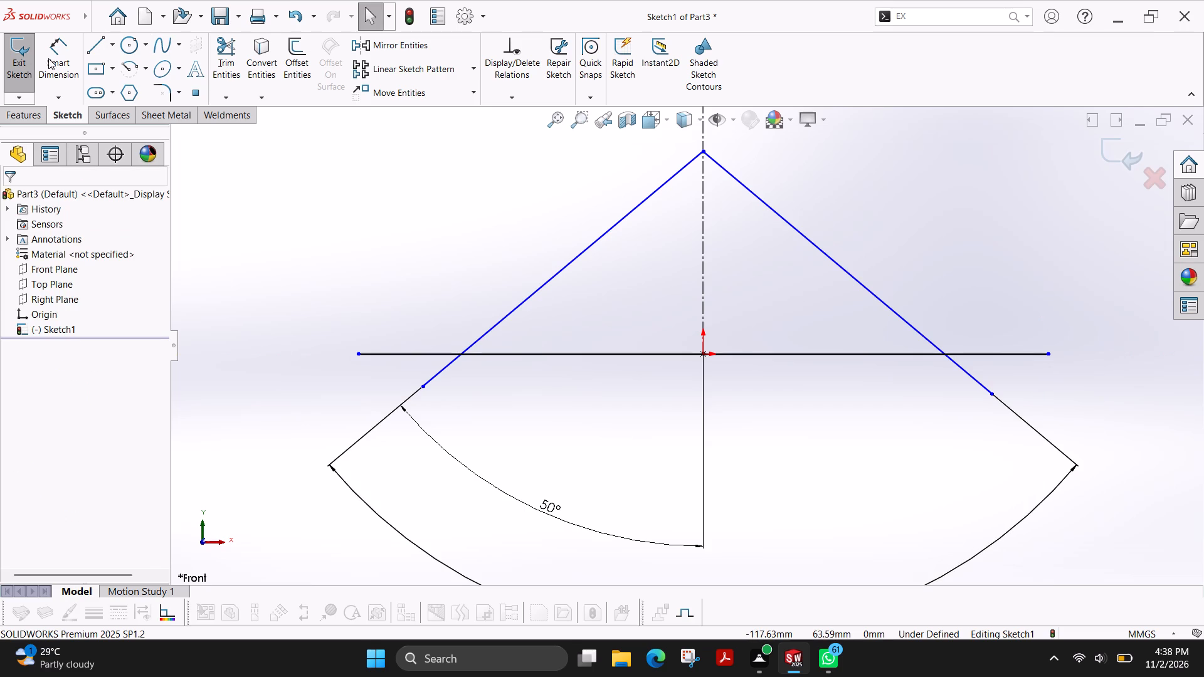
Dimension the horizontal line's length at 65 mm.
click(53, 55)
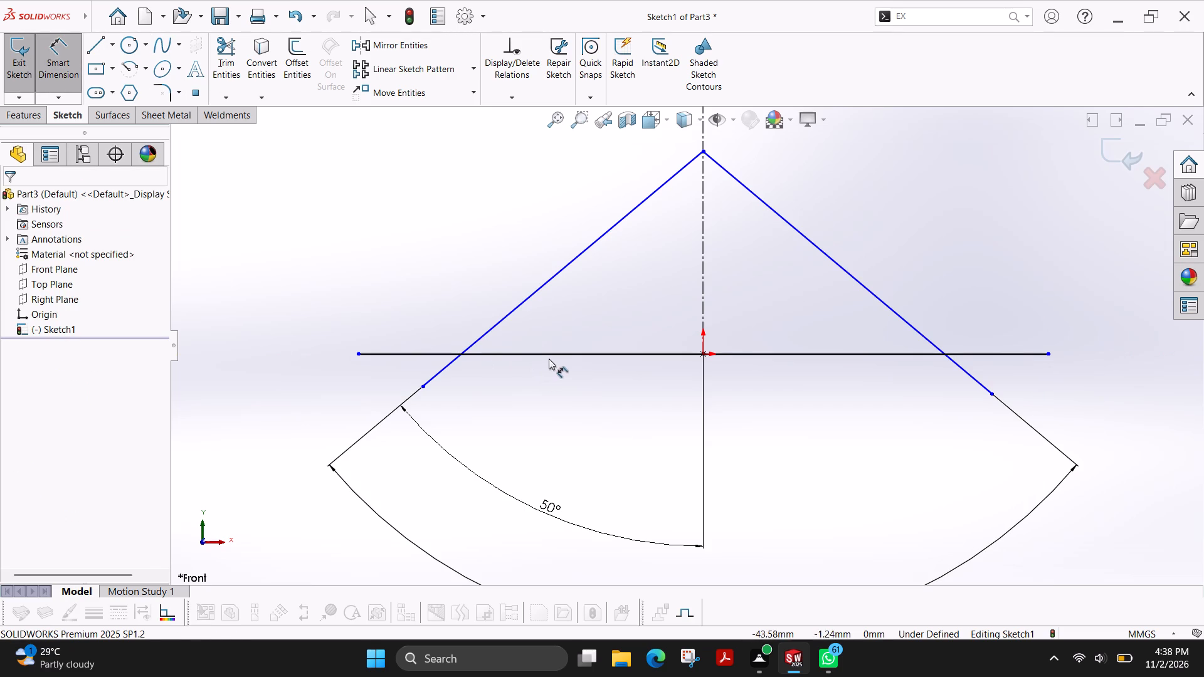
click(557, 354)
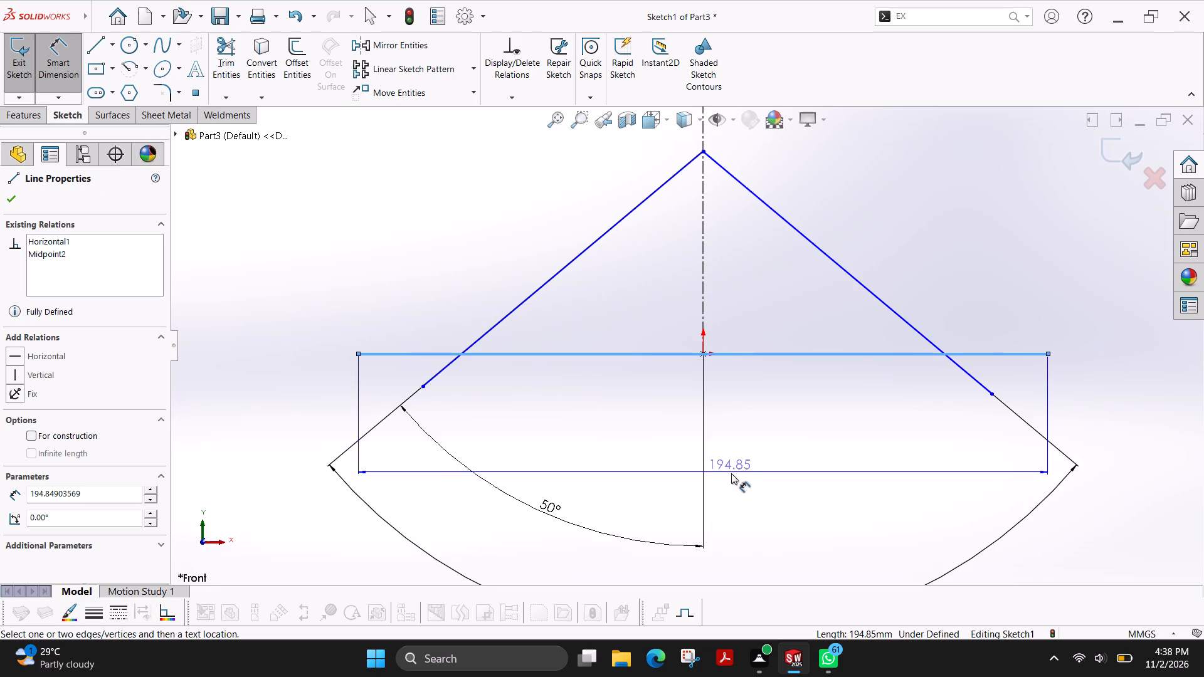
text(65)
key(Return)
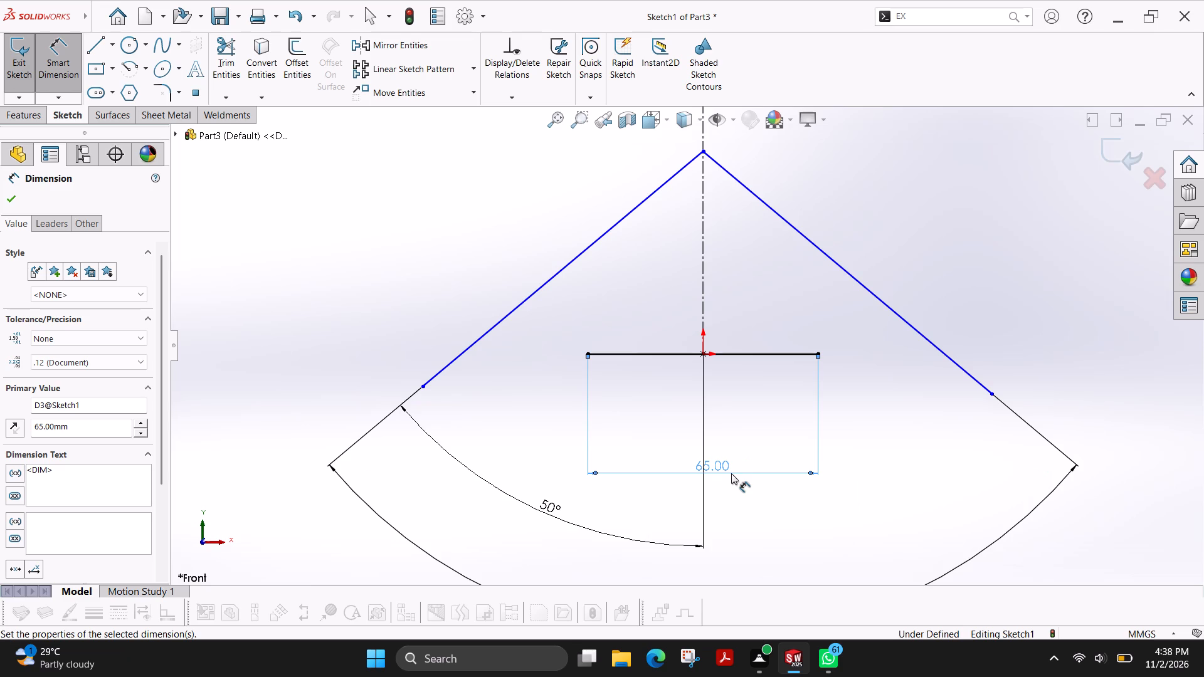
key(Escape)
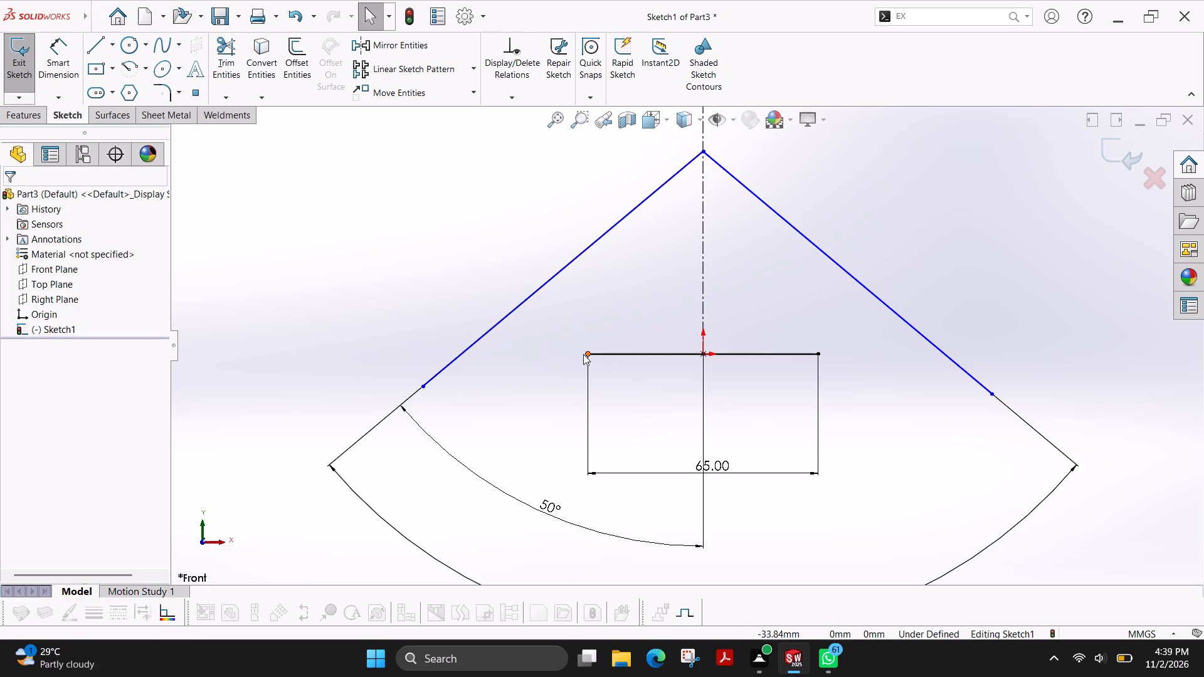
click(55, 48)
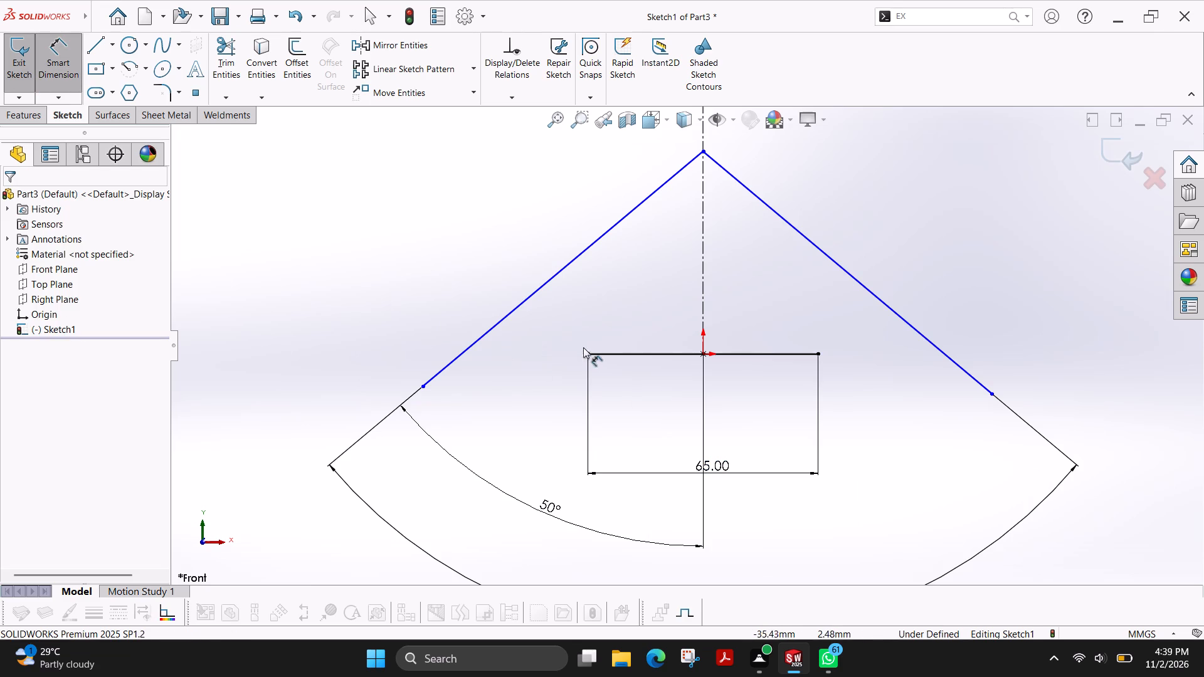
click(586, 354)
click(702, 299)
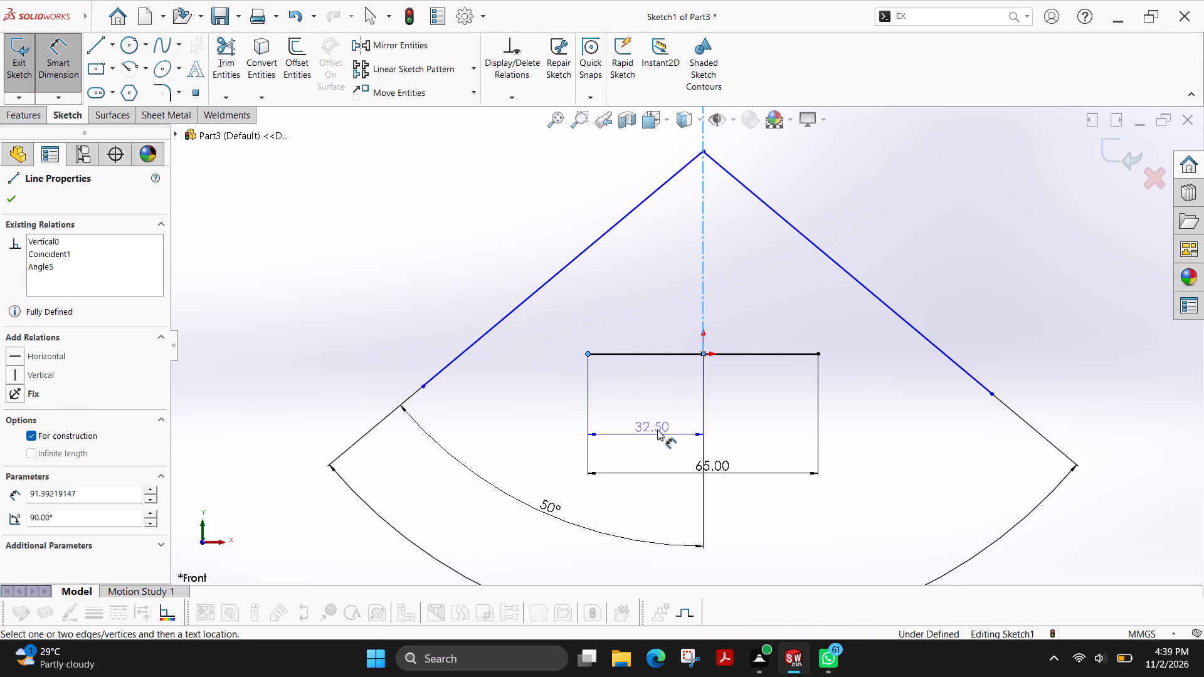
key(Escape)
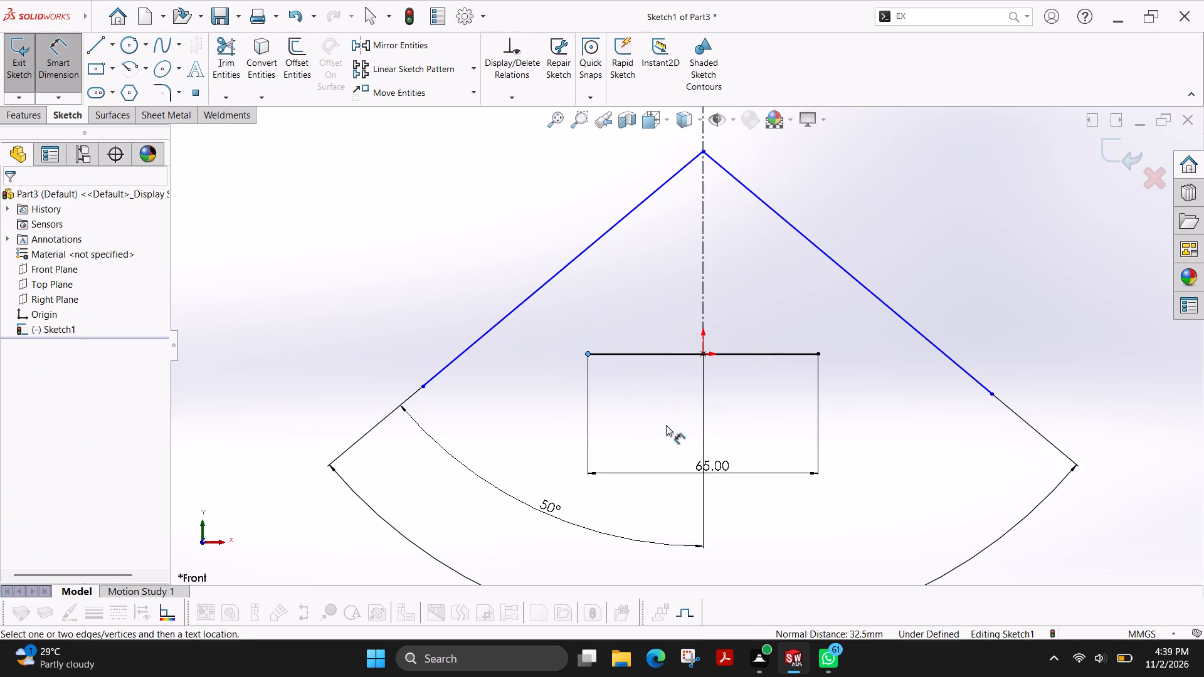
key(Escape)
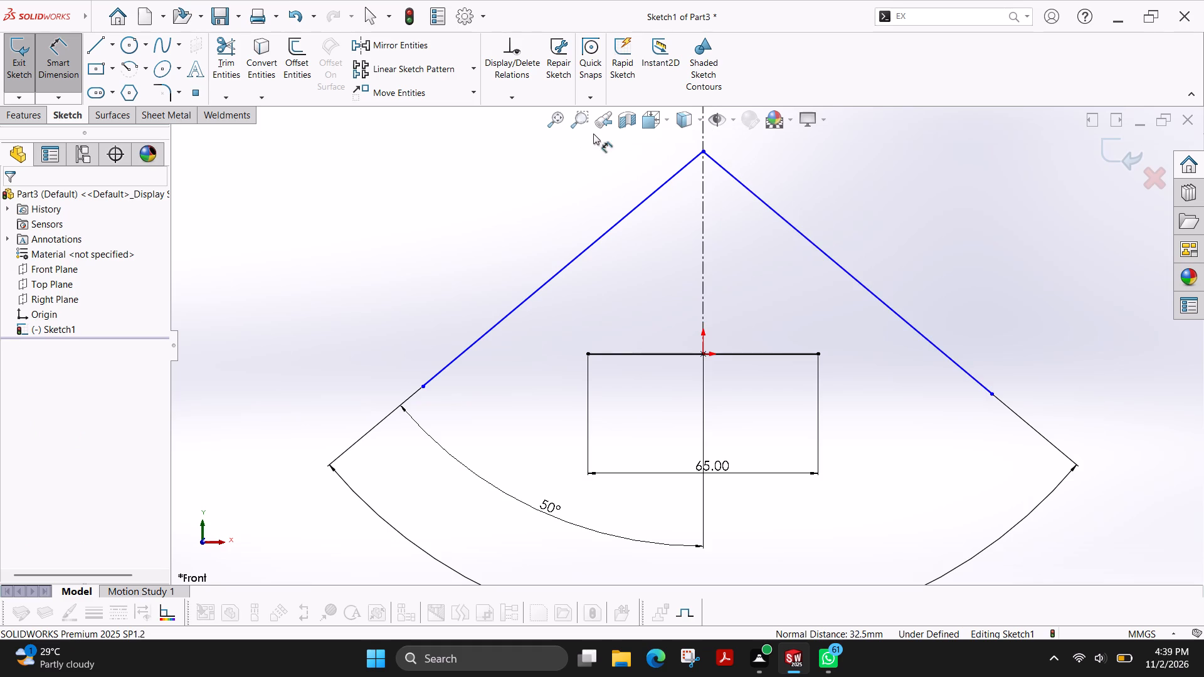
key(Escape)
Move the sloped lines' shared apex down the centerline to about 18 mm above the origin.
drag(704, 150, 702, 289)
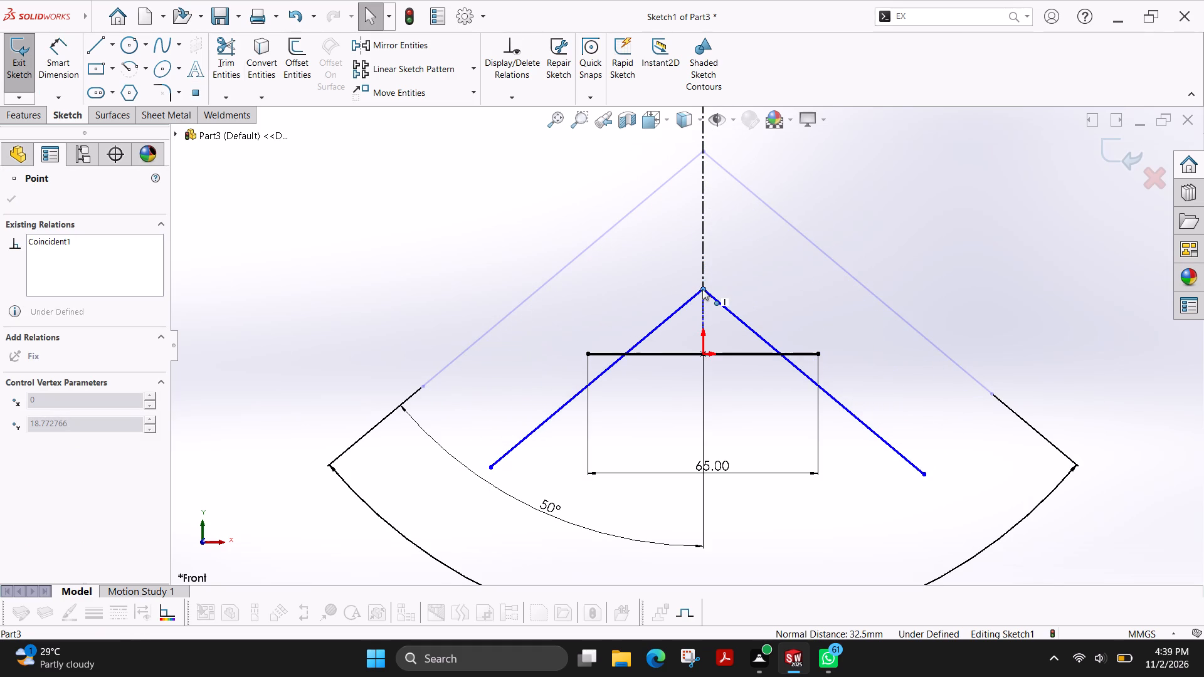
drag(702, 289, 702, 289)
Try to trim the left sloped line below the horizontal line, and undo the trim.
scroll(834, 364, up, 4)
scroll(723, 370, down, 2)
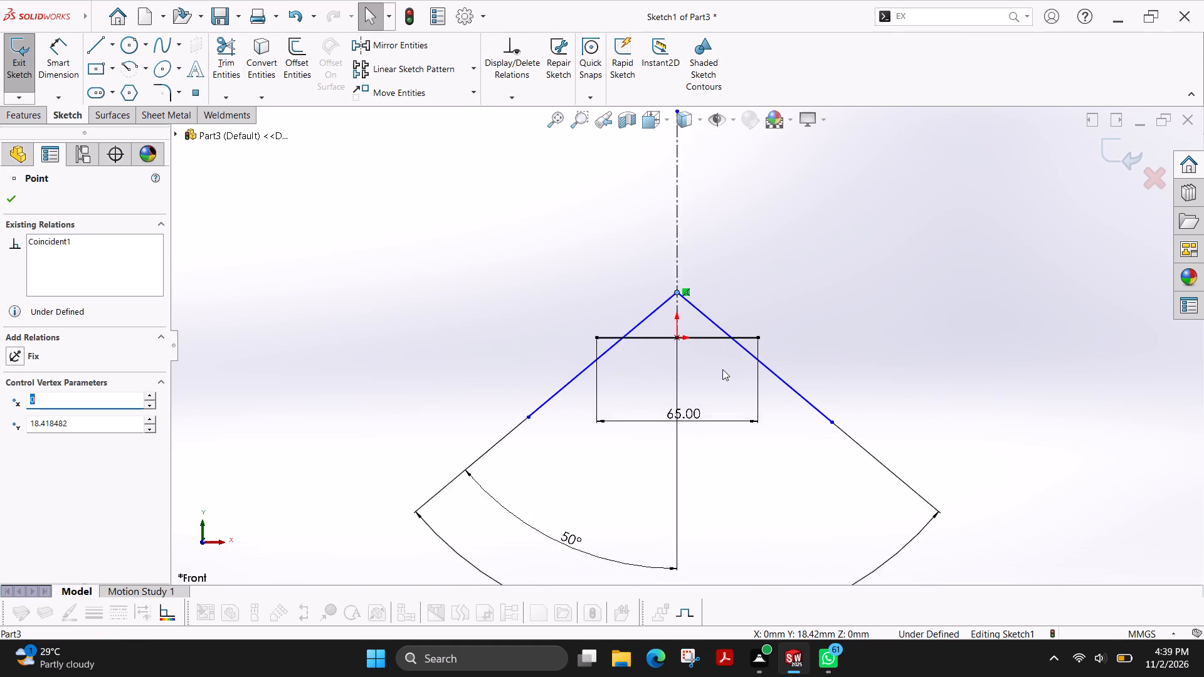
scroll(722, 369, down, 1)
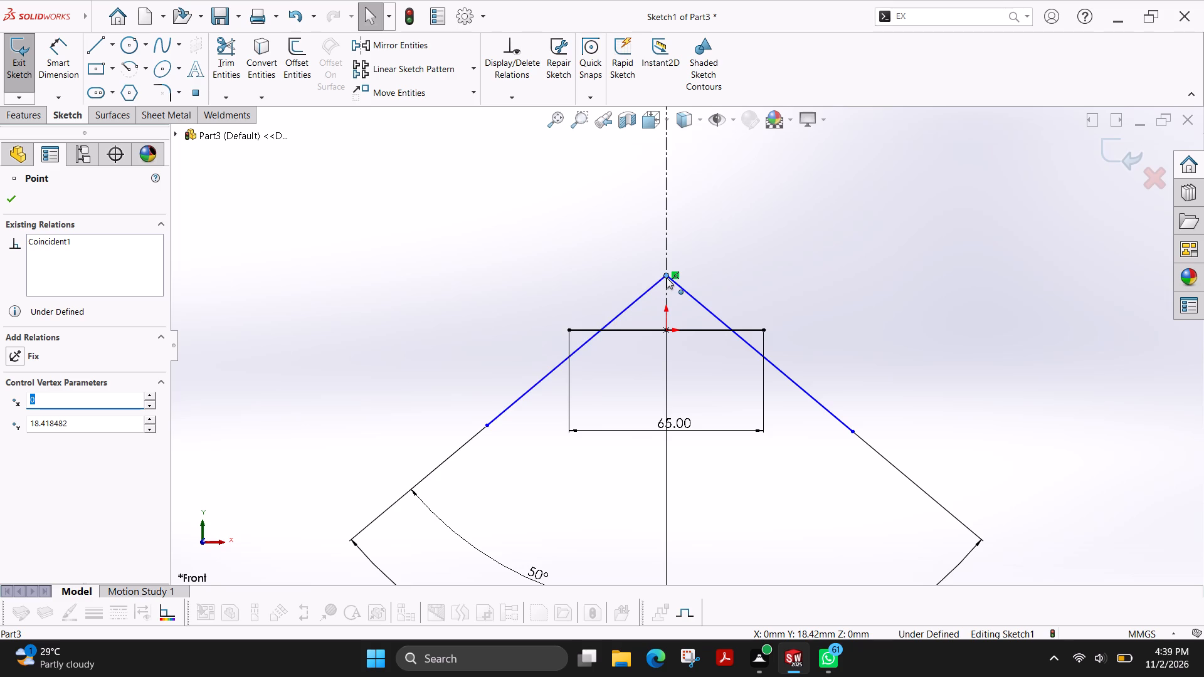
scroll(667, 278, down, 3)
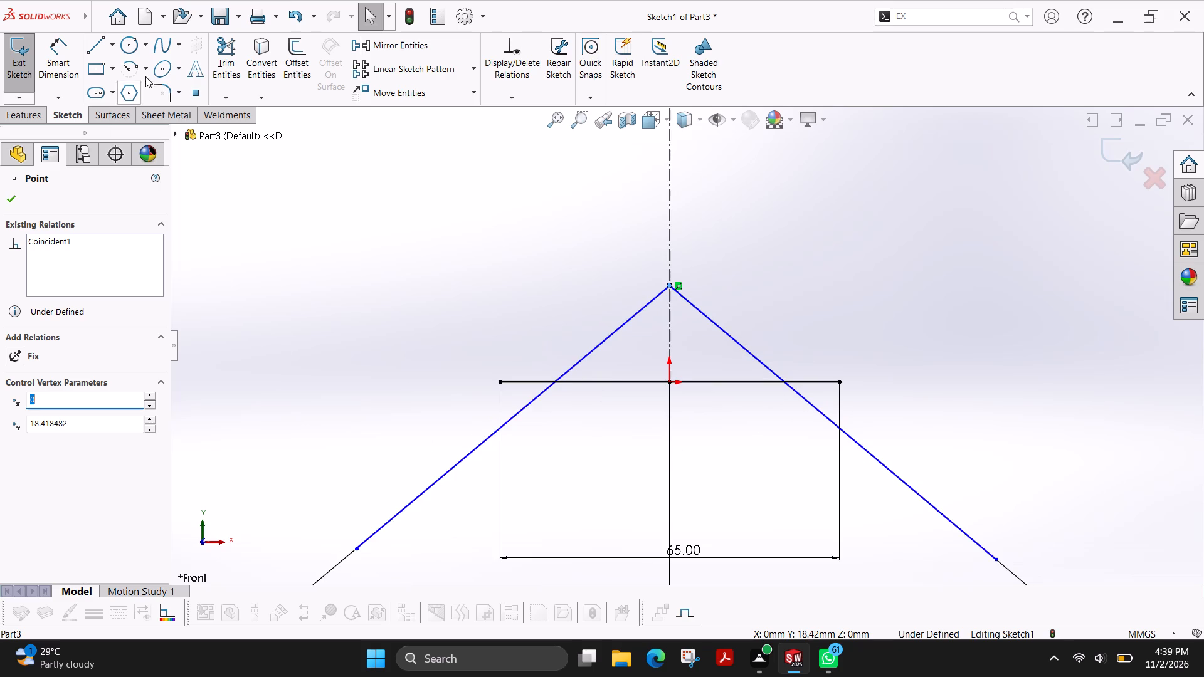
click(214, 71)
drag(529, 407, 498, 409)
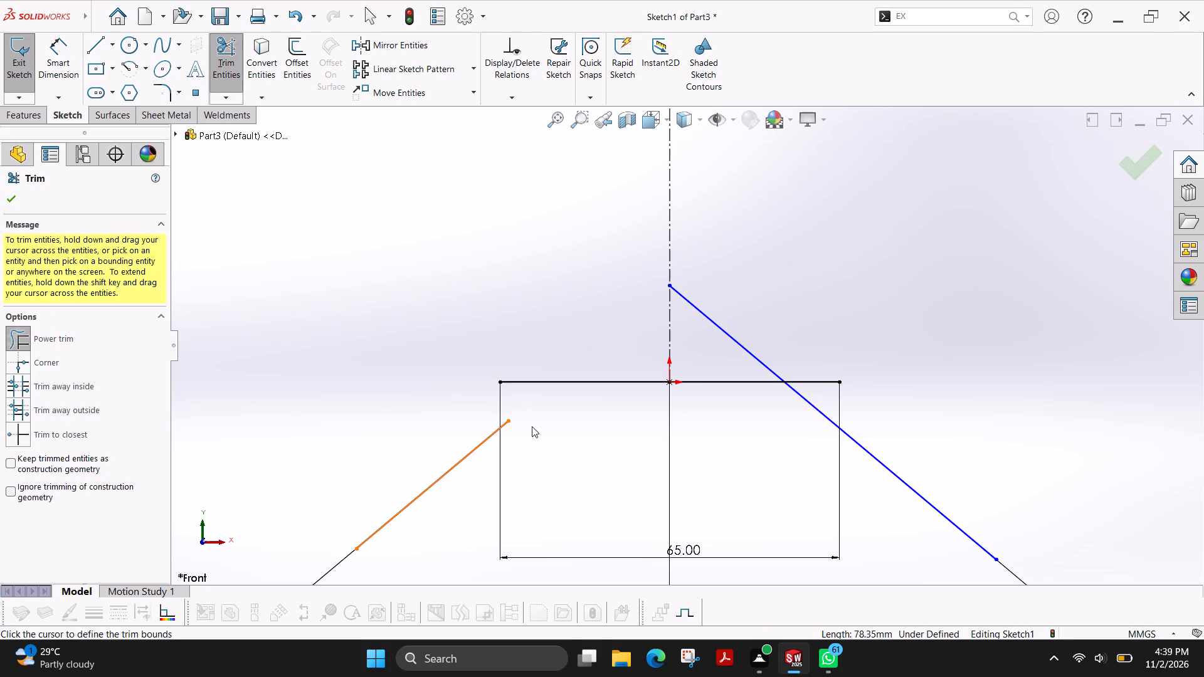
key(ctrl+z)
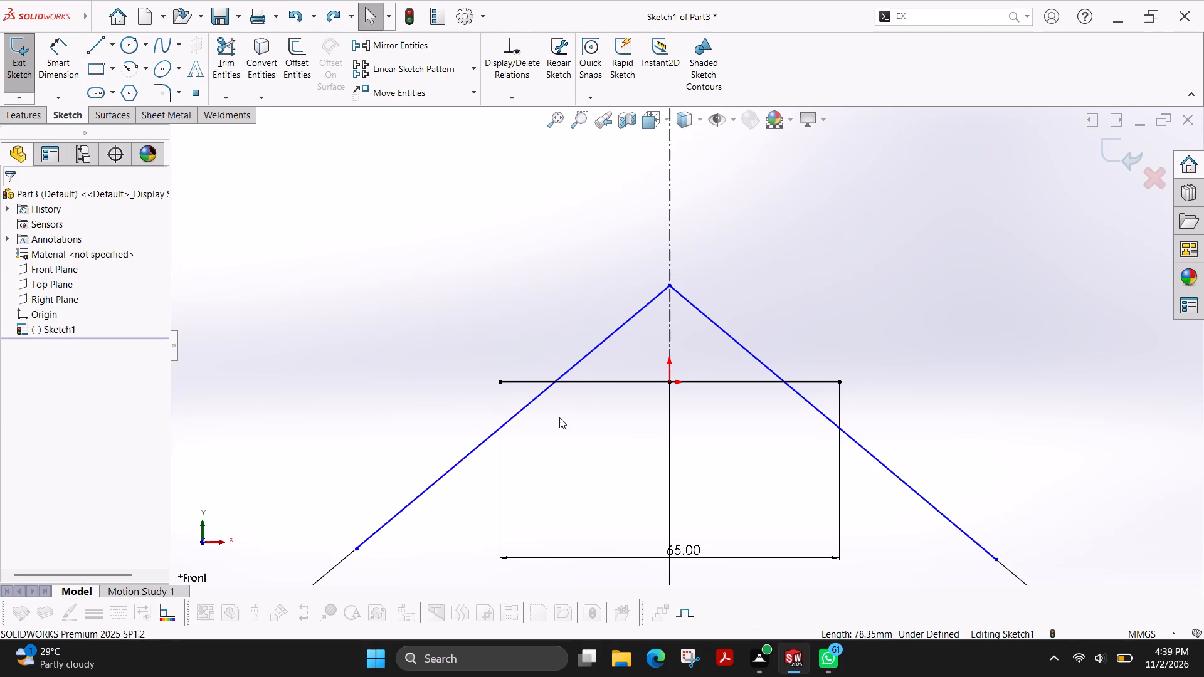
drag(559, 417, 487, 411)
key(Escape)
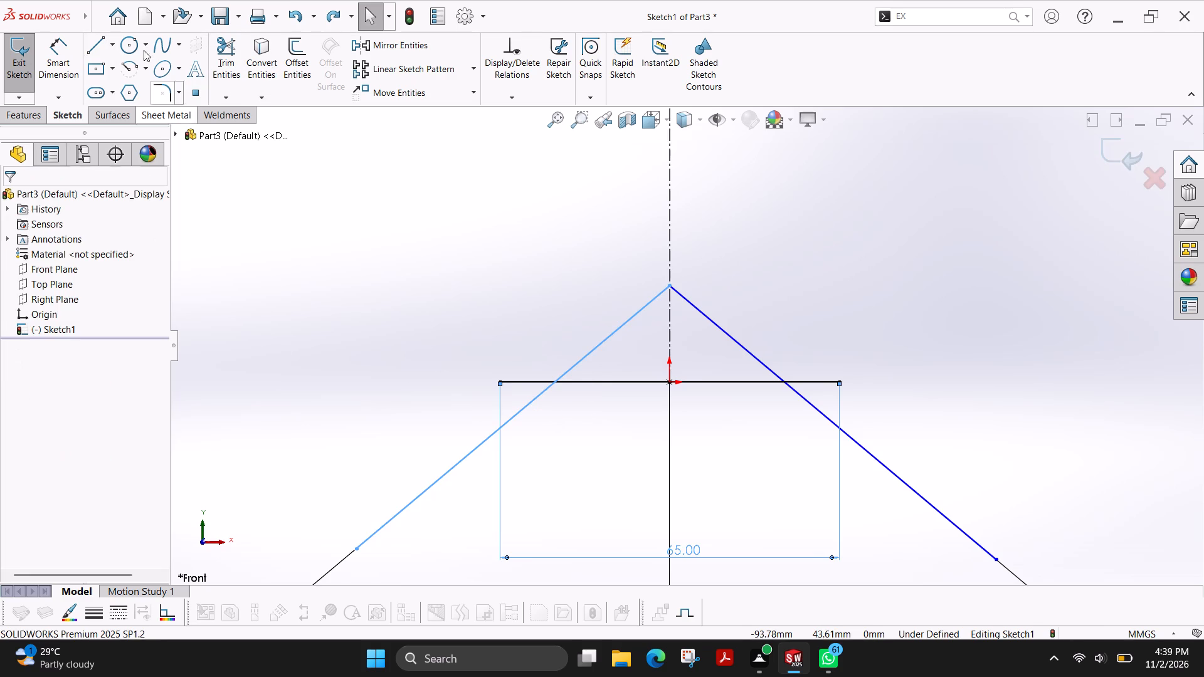
Power trim the parts of both sloped lines that extend below the horizontal line.
click(223, 66)
drag(561, 431, 451, 438)
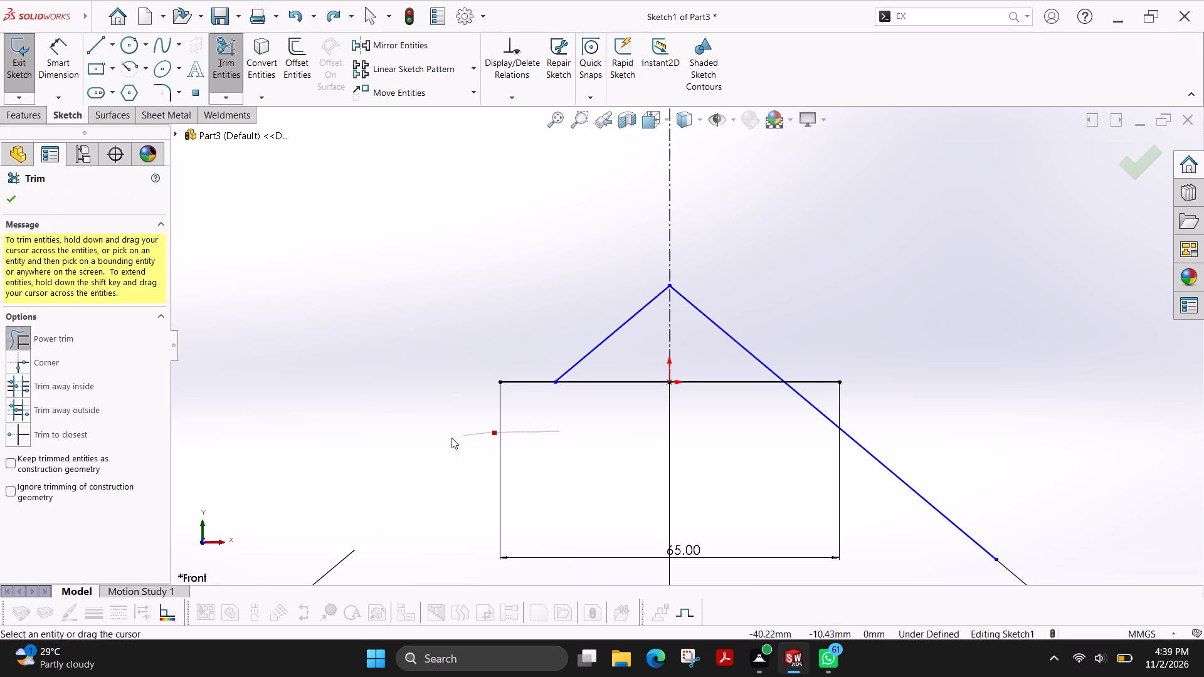
drag(451, 438, 451, 438)
drag(798, 451, 897, 408)
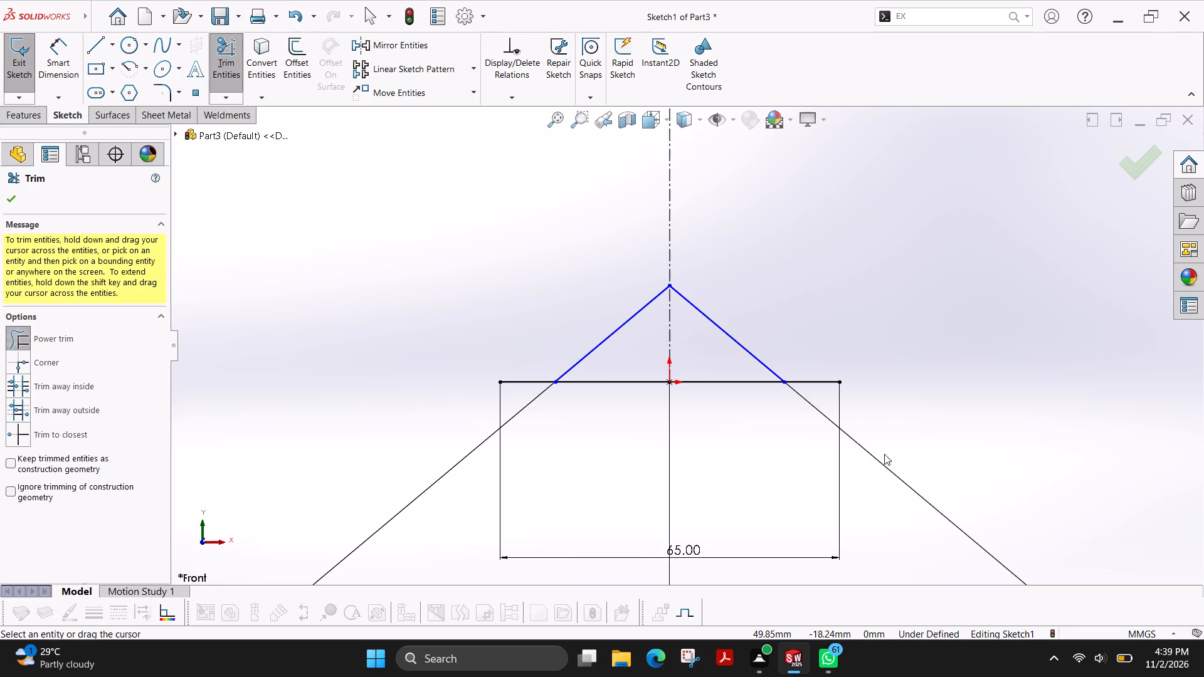
Offset the chain of two sloped lines outward by 3 mm with a dimension added.
click(49, 65)
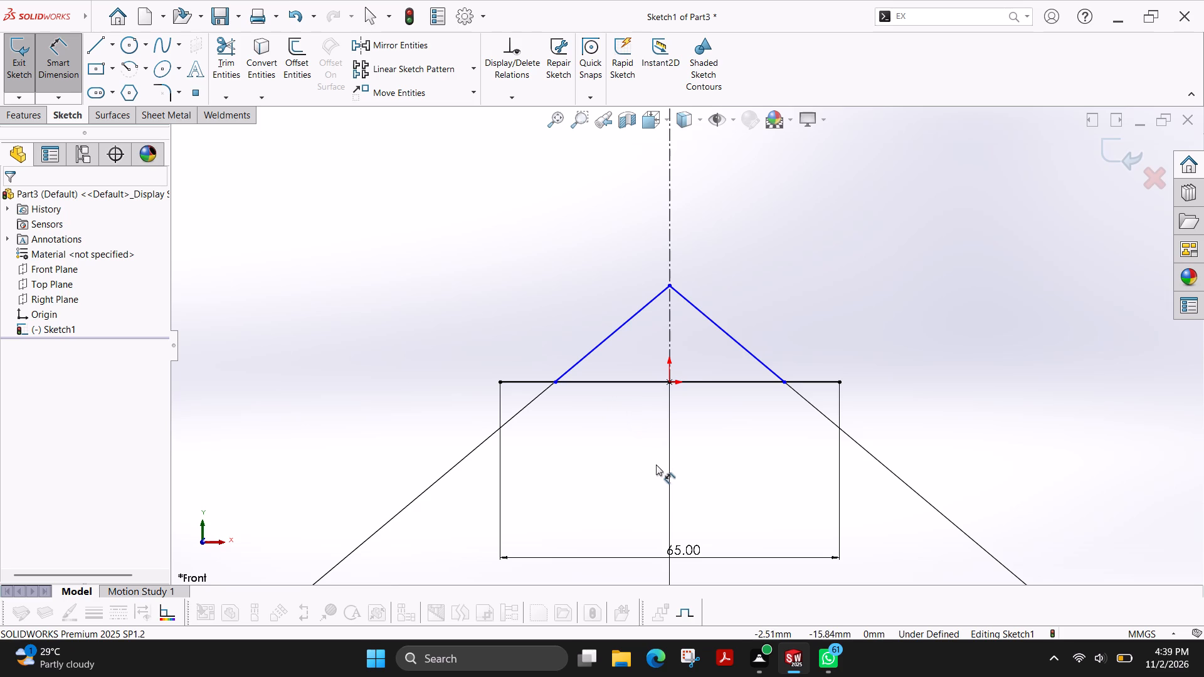
click(298, 60)
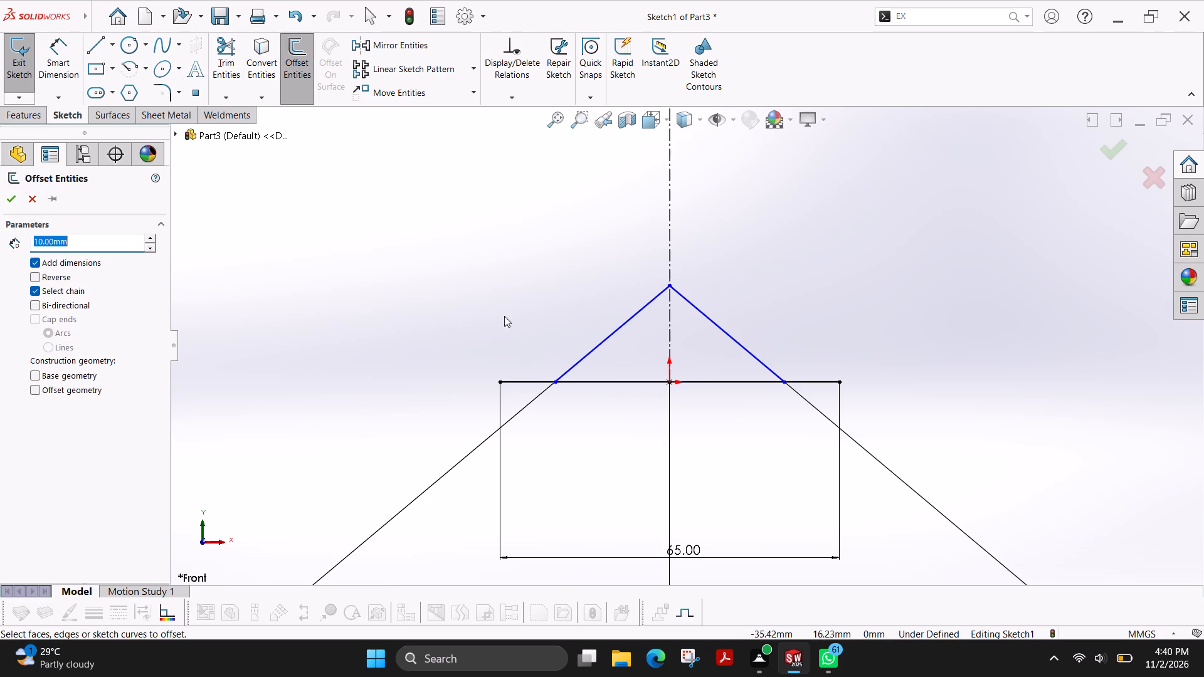
key(3)
key(Return)
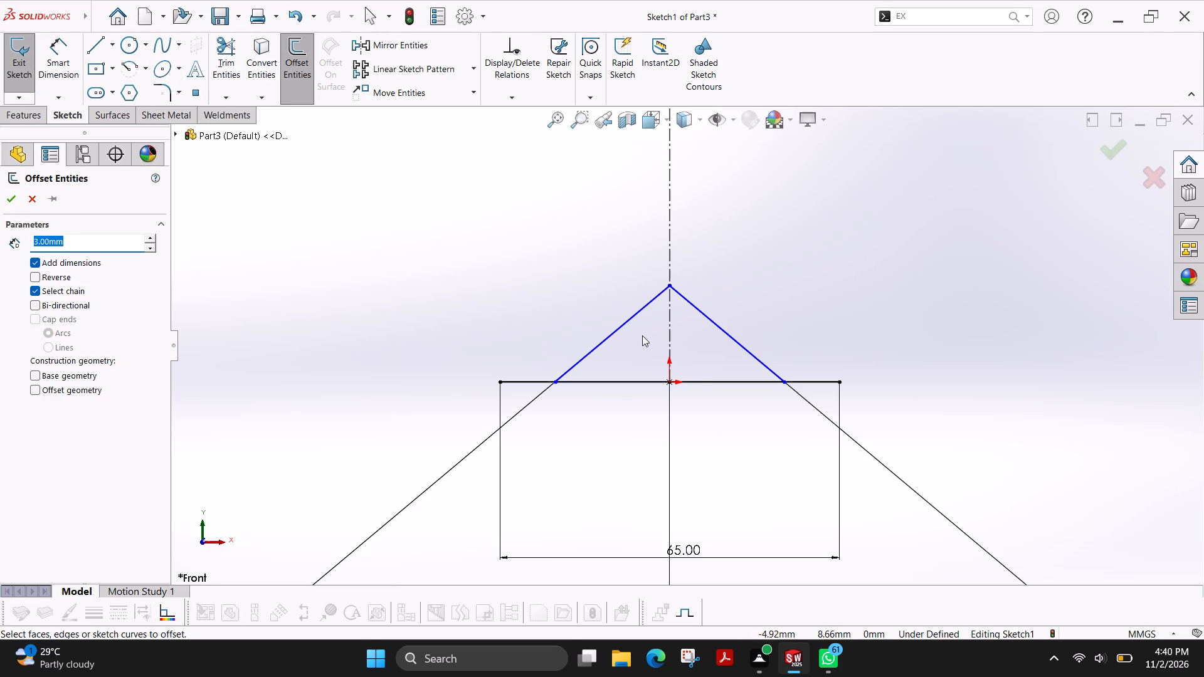
click(620, 329)
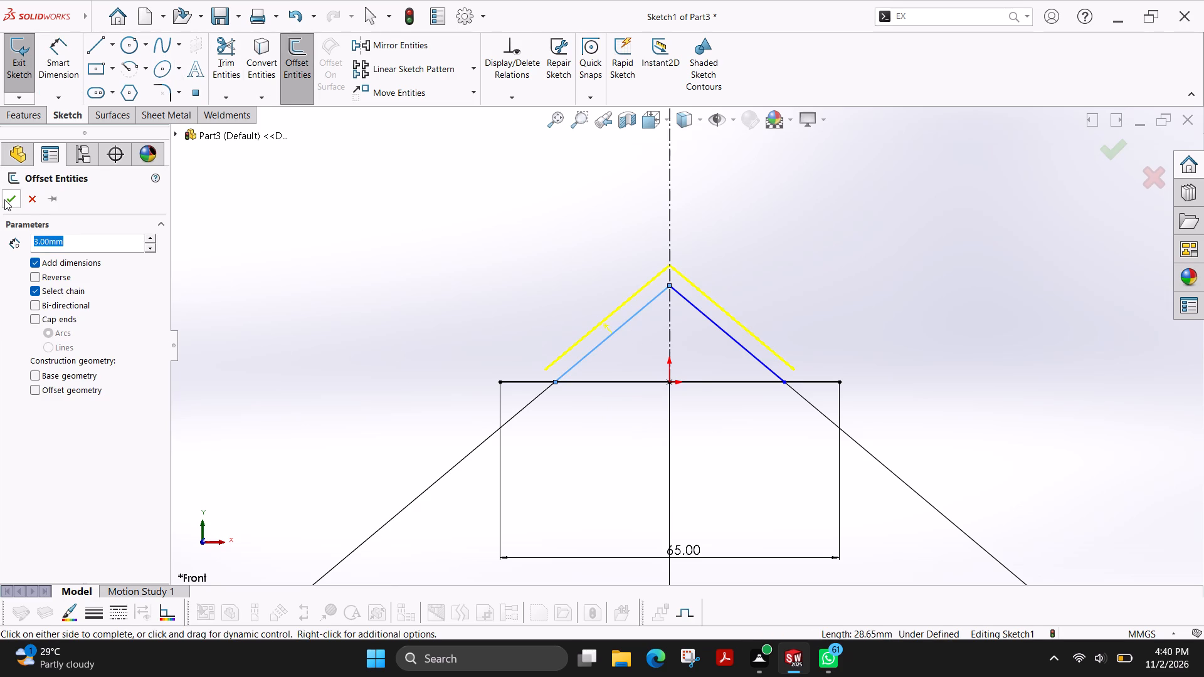
click(4, 199)
key(Escape)
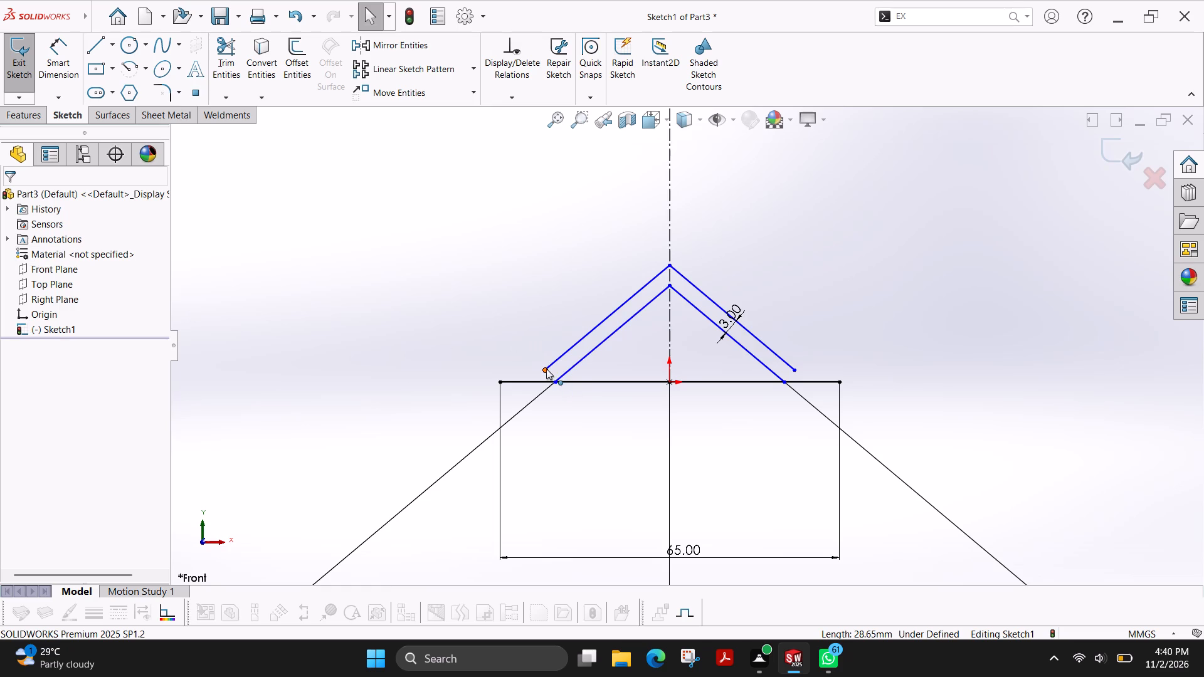
Extend the lower ends of both offset lines past the horizontal line.
drag(545, 371, 540, 378)
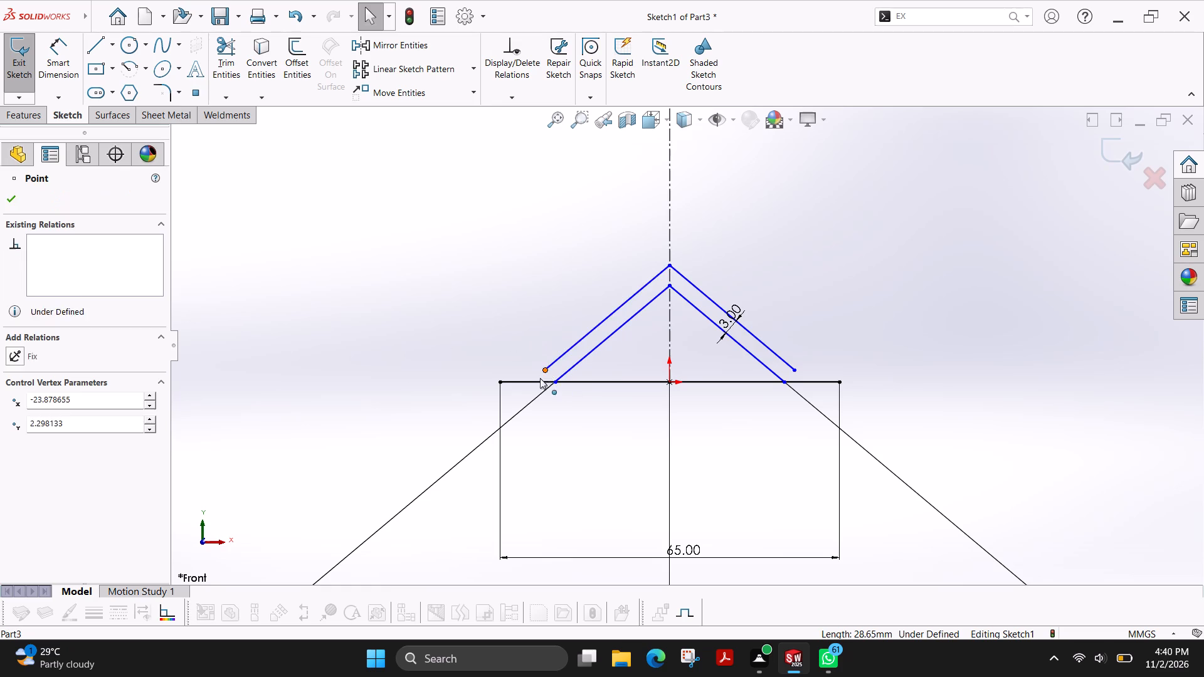
drag(540, 378, 508, 396)
drag(802, 372, 837, 403)
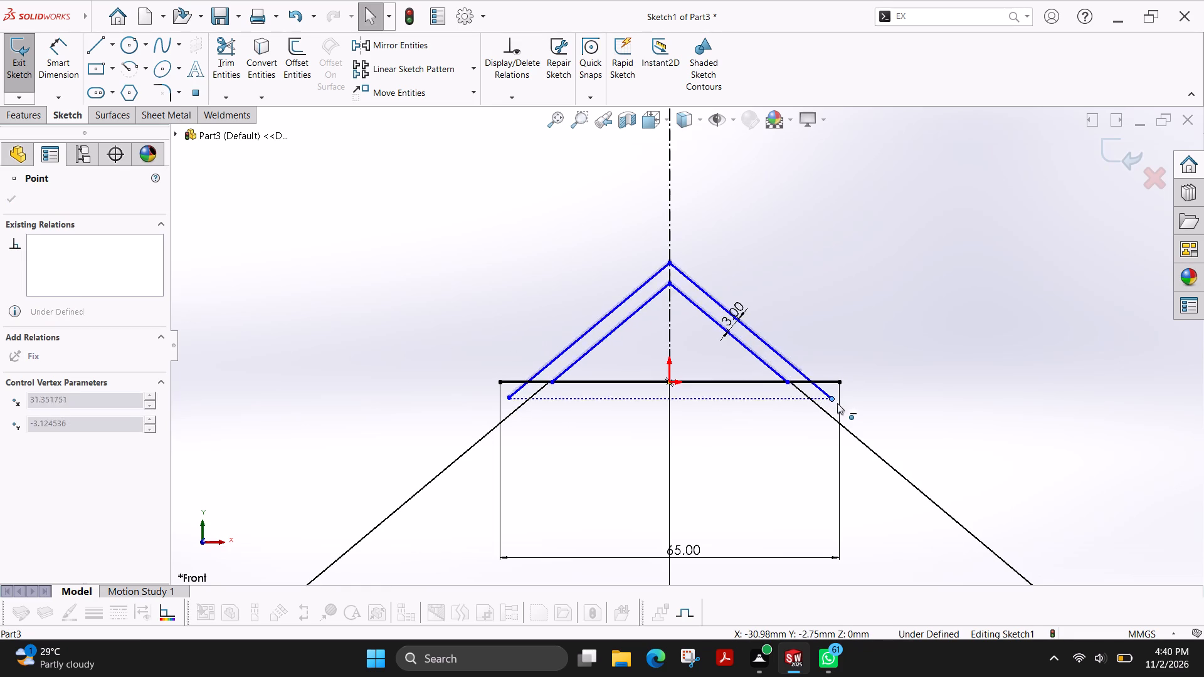
drag(837, 403, 853, 419)
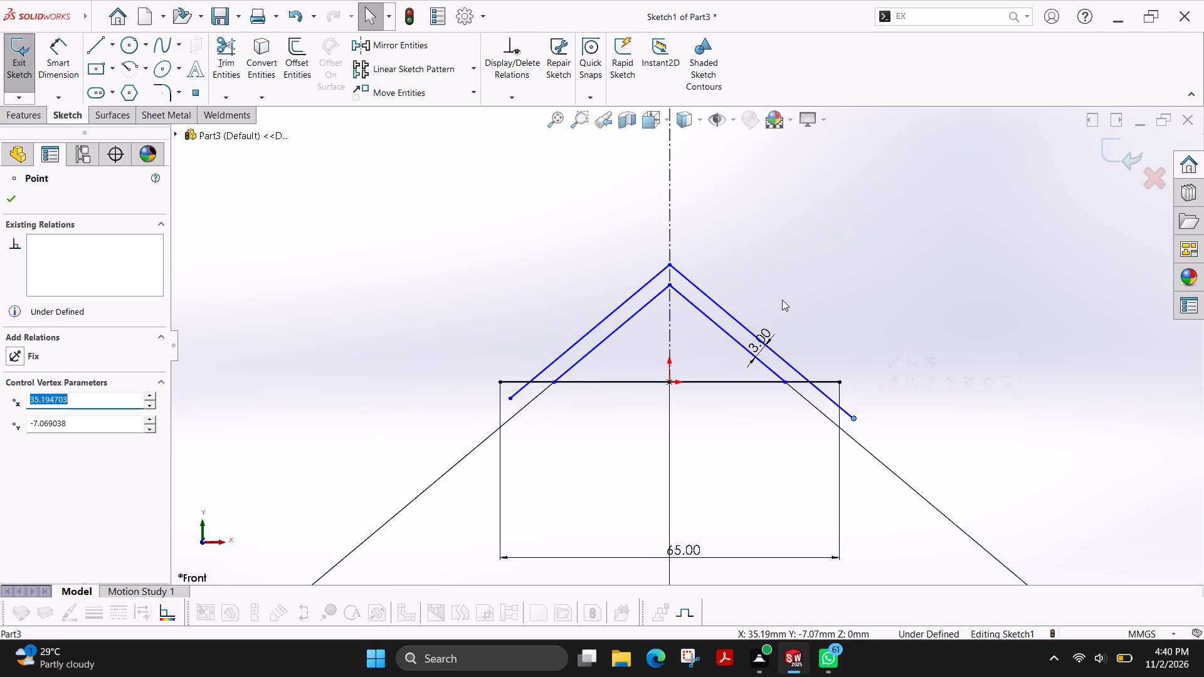
Power trim the ends of both outer offset lines that extend below the horizontal base line.
key(Escape)
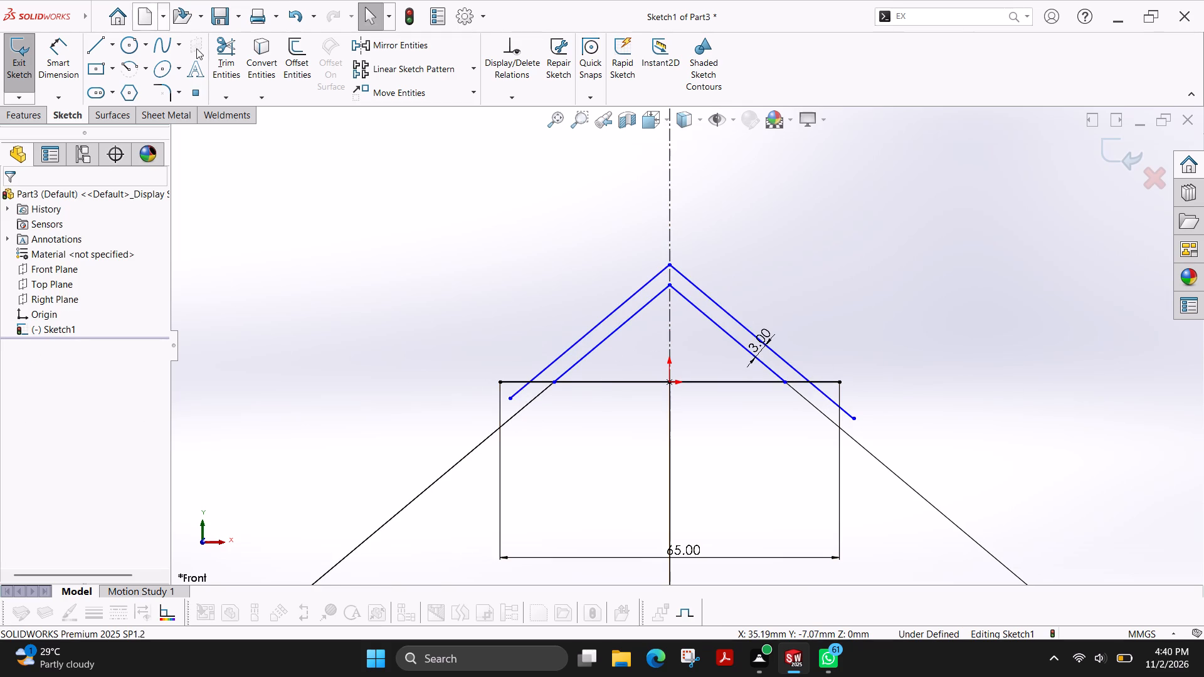
click(233, 63)
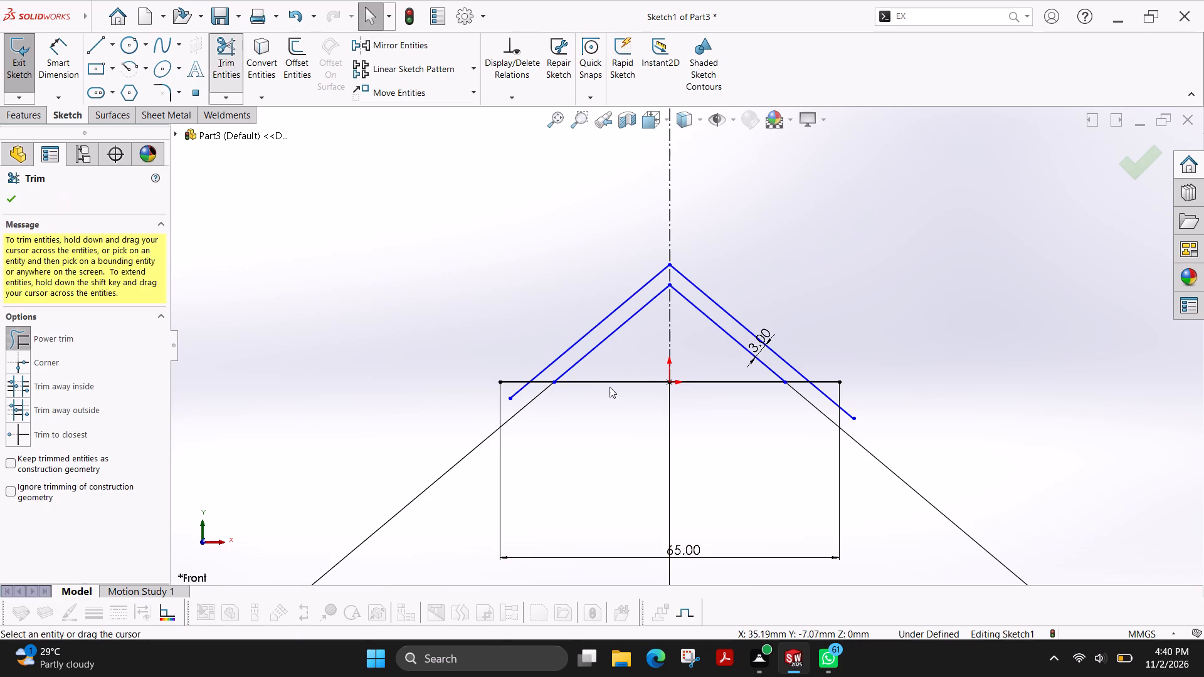
scroll(610, 387, down, 4)
drag(402, 389, 354, 397)
scroll(1166, 411, down, 1)
scroll(1158, 409, up, 2)
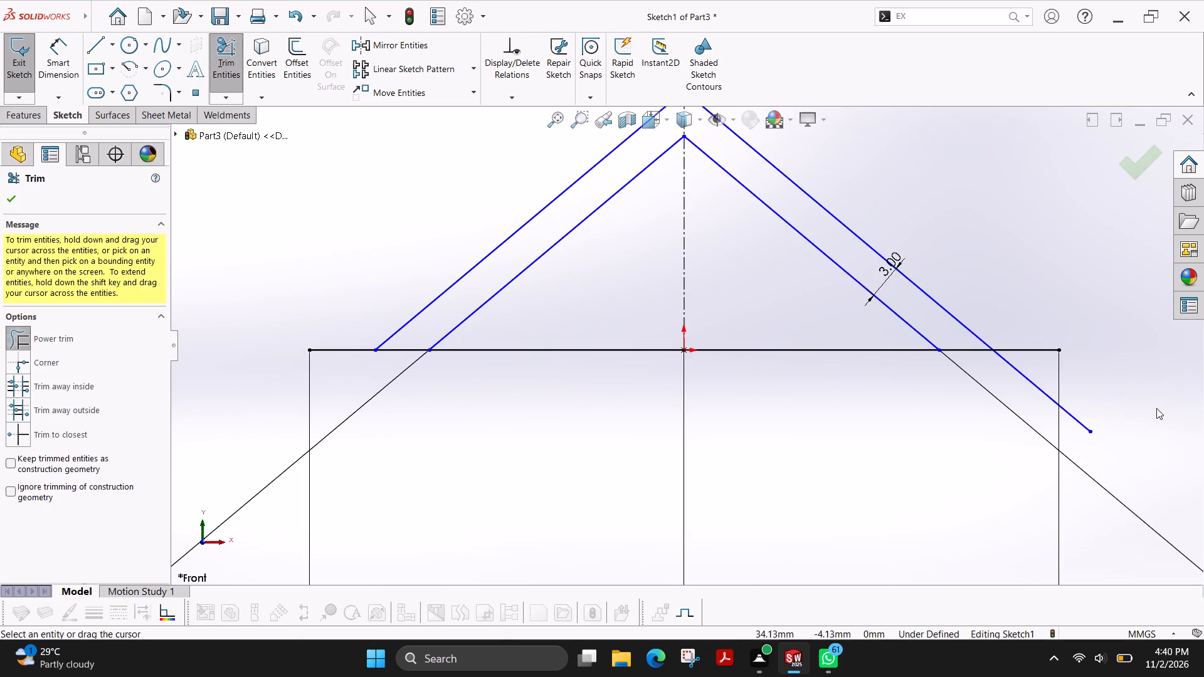
drag(1013, 389, 1058, 376)
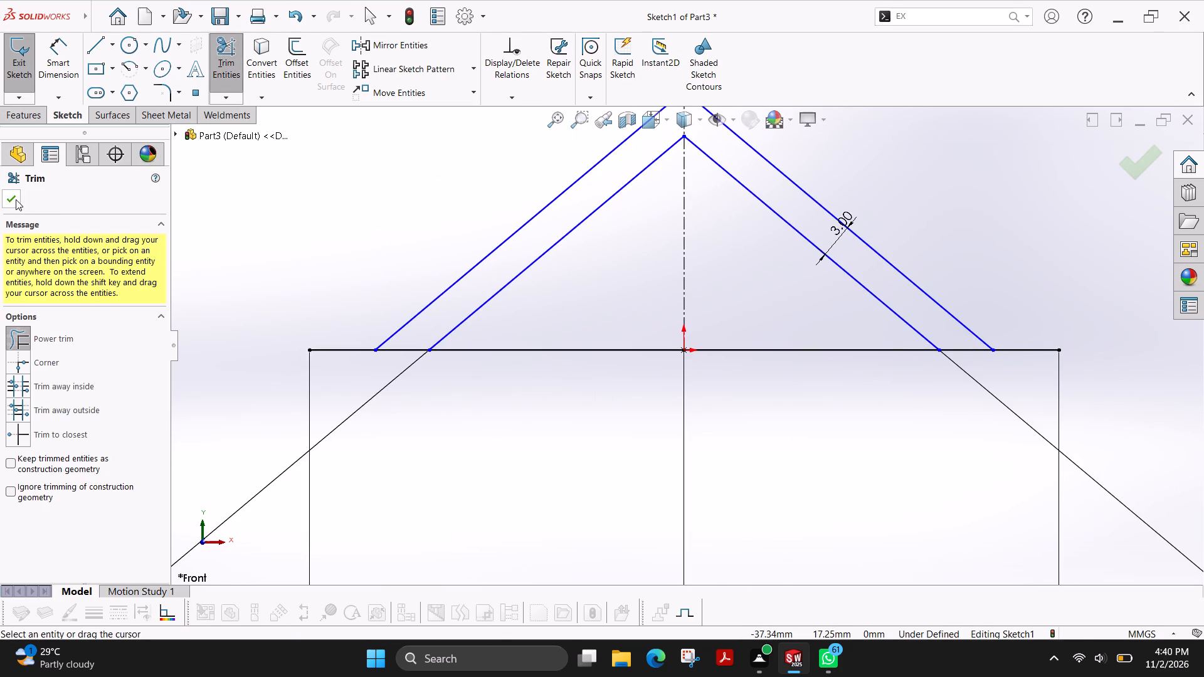
click(16, 199)
Dimension the distance between the lower ends of the two outer offset lines as 45 mm.
click(63, 48)
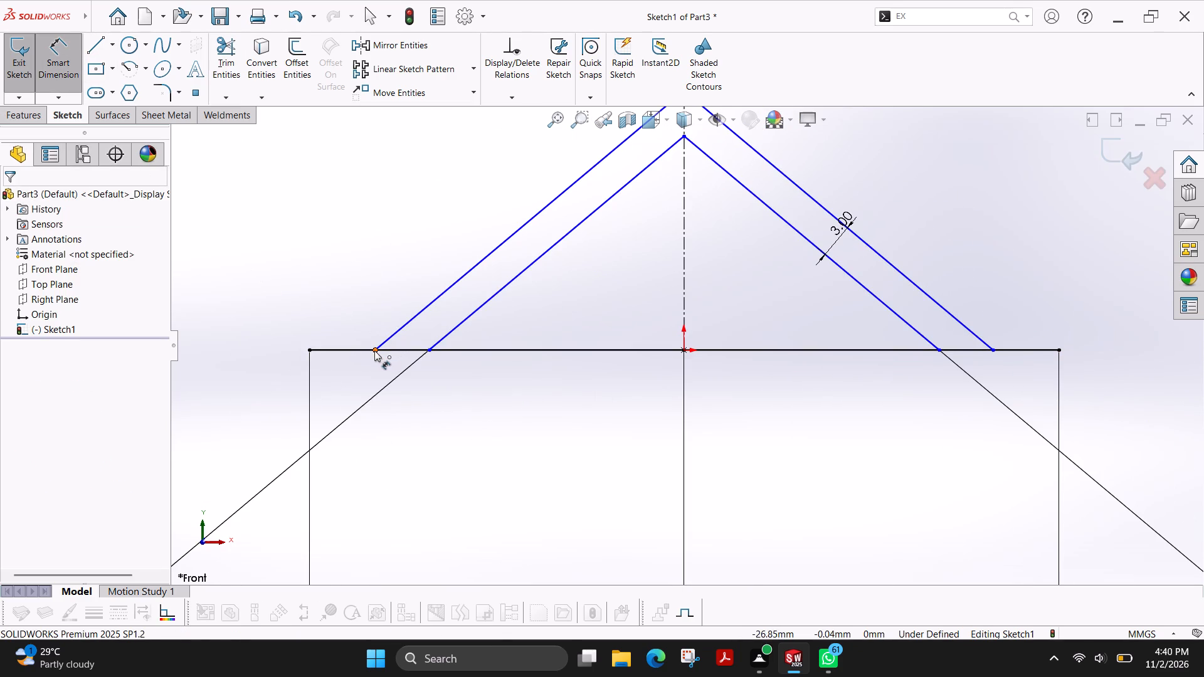
click(374, 350)
click(996, 351)
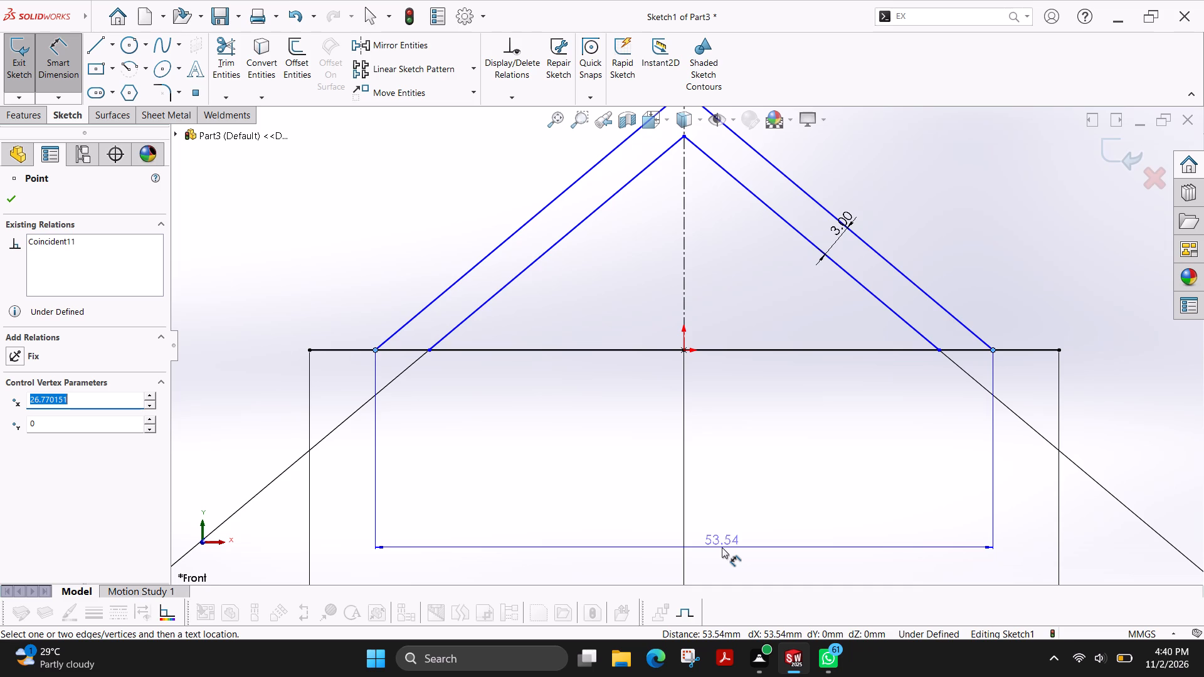
text(45)
key(Return)
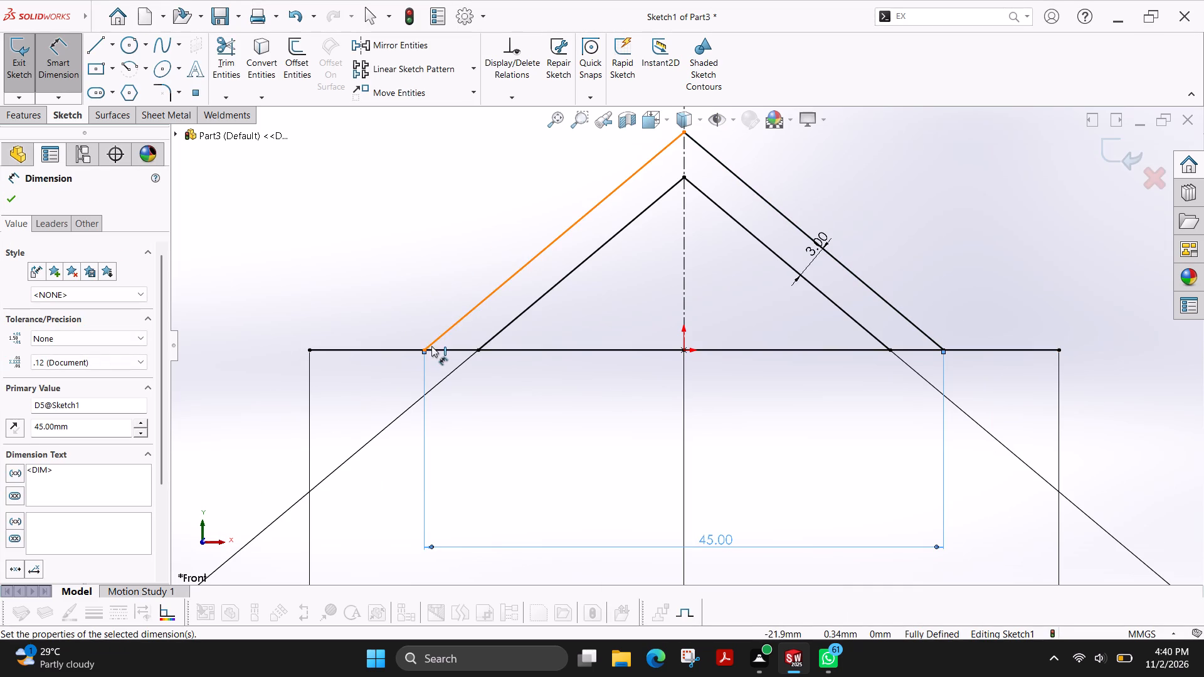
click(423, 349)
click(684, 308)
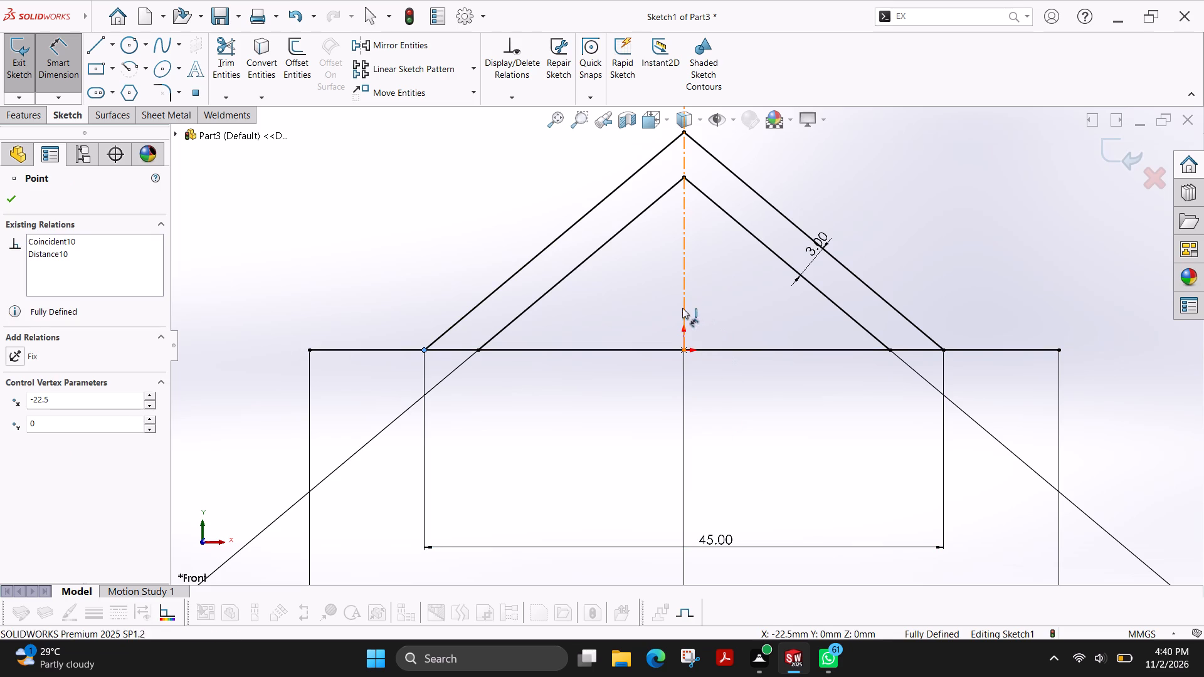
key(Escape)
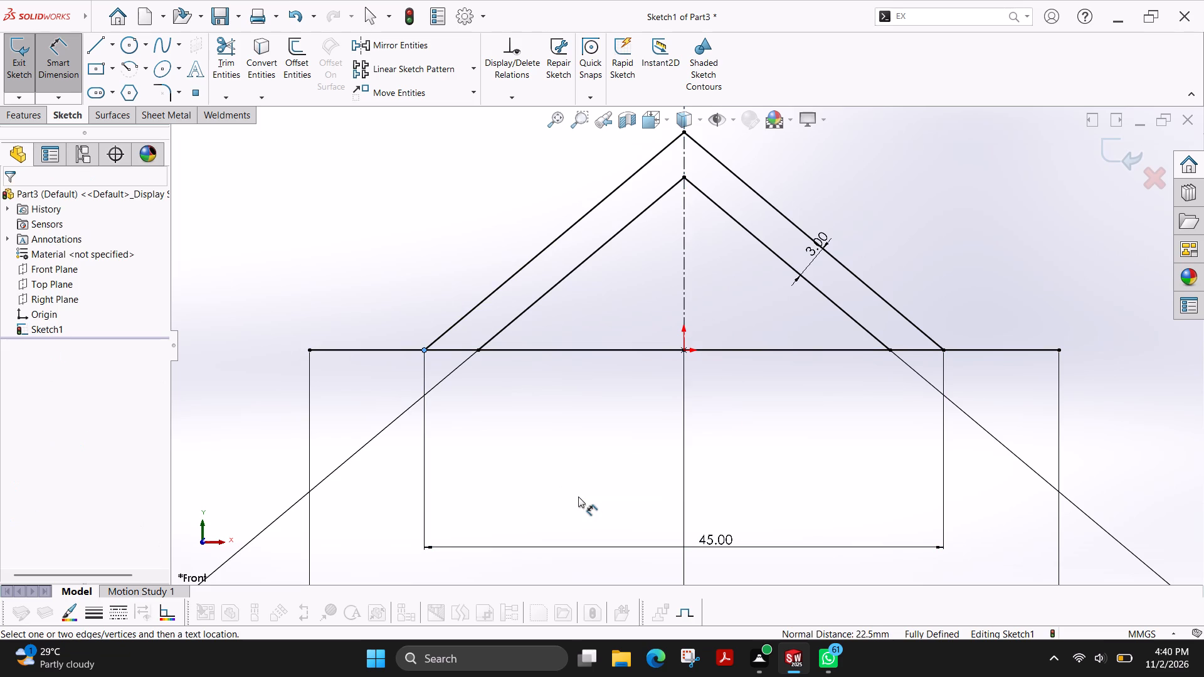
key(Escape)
Sketch a center rectangle about 61 mm by 4.4 mm, centred on the vertical centreline below the inner apex.
scroll(586, 492, up, 3)
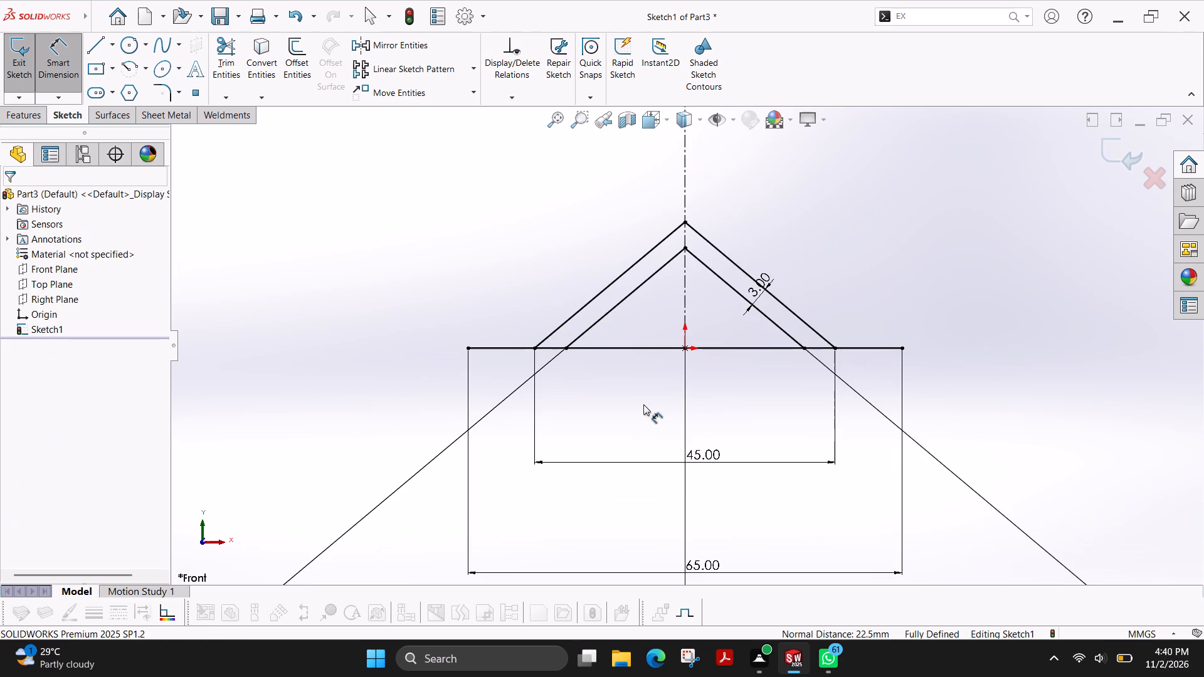
scroll(698, 338, down, 1)
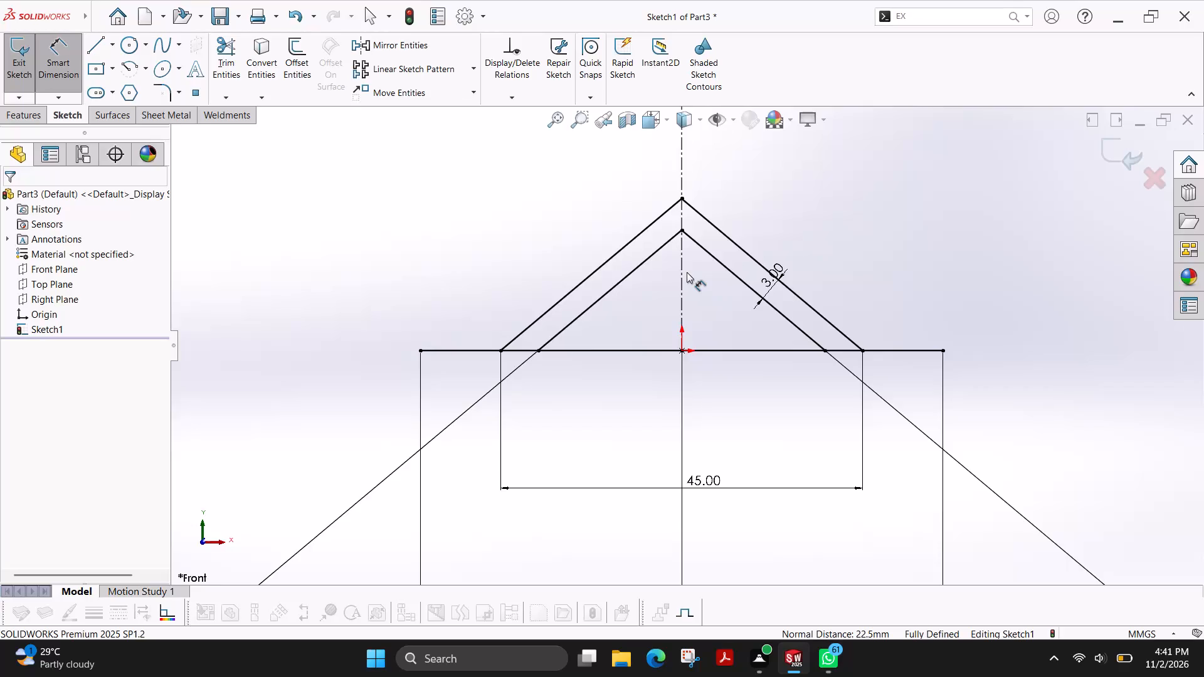
click(97, 68)
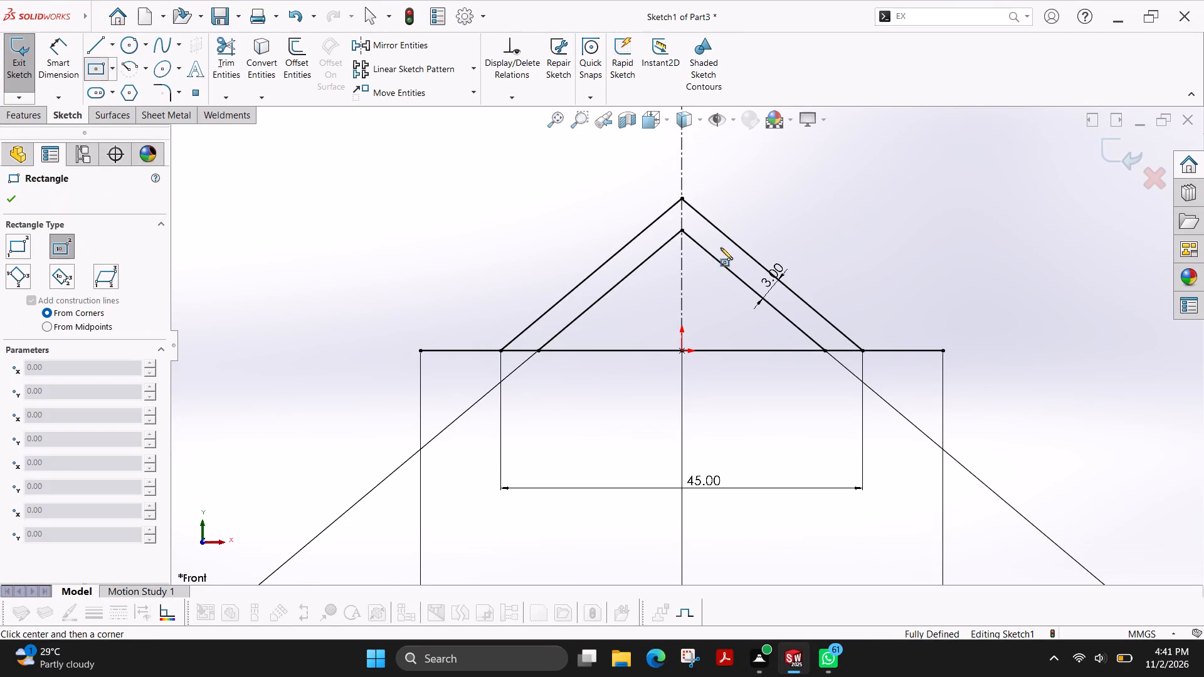
click(682, 281)
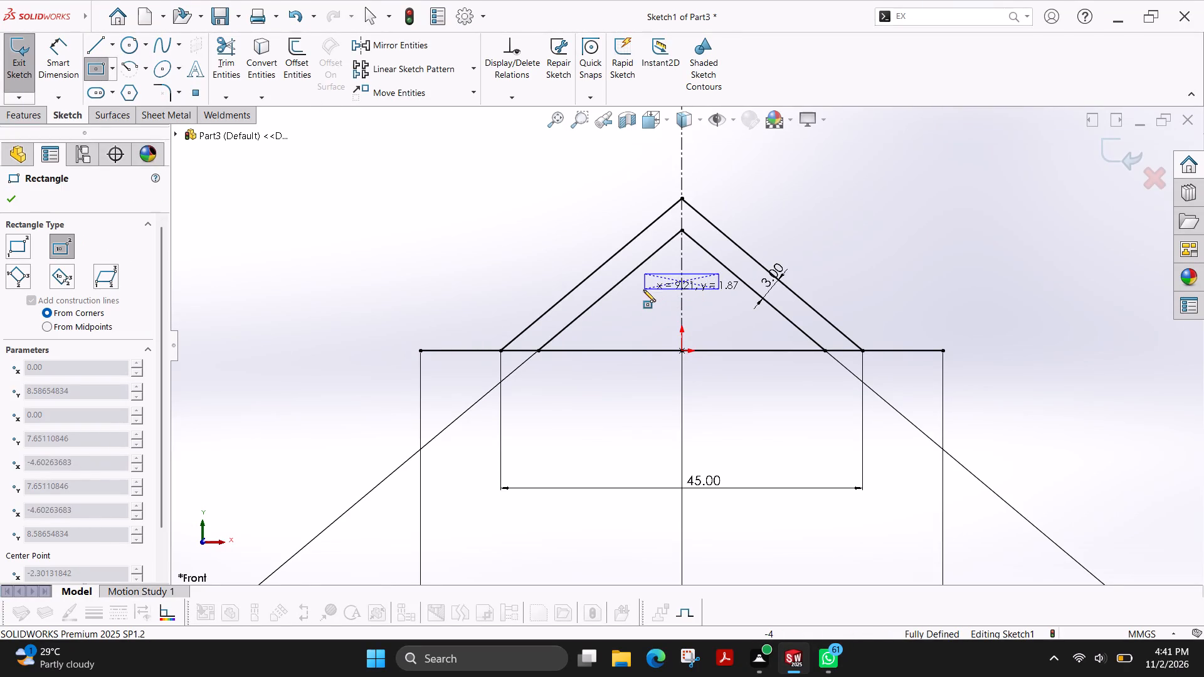
click(437, 264)
Dimension the rectangle 3 mm high and 14 mm wide.
click(58, 66)
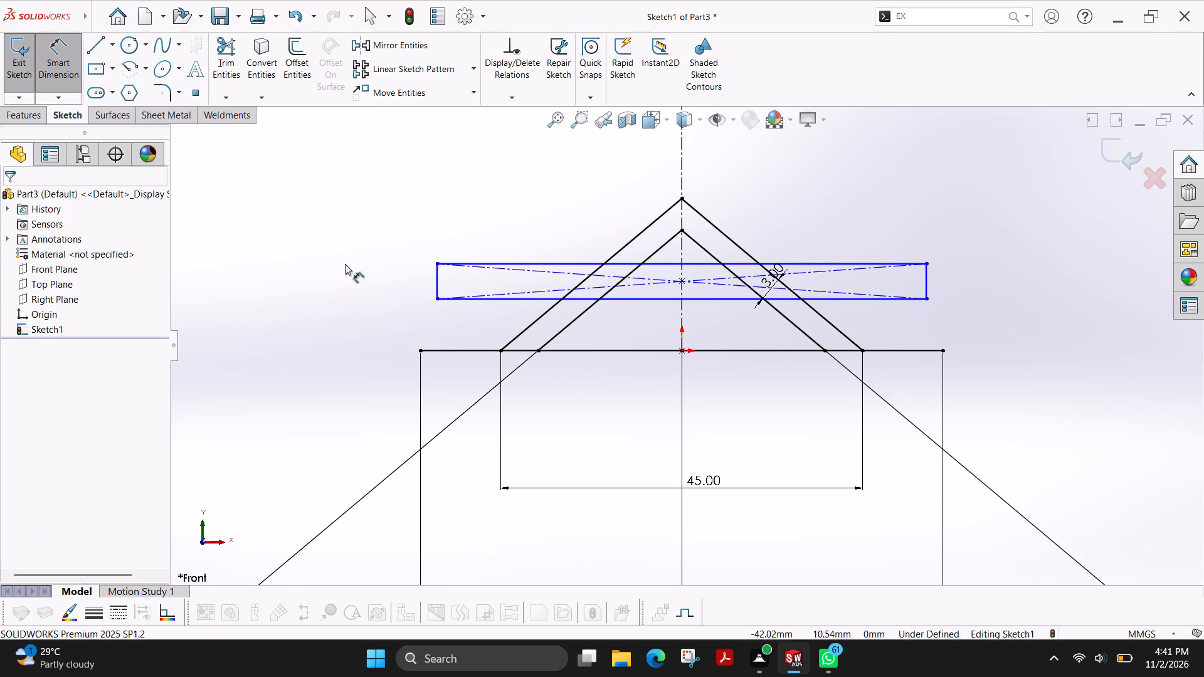
click(434, 280)
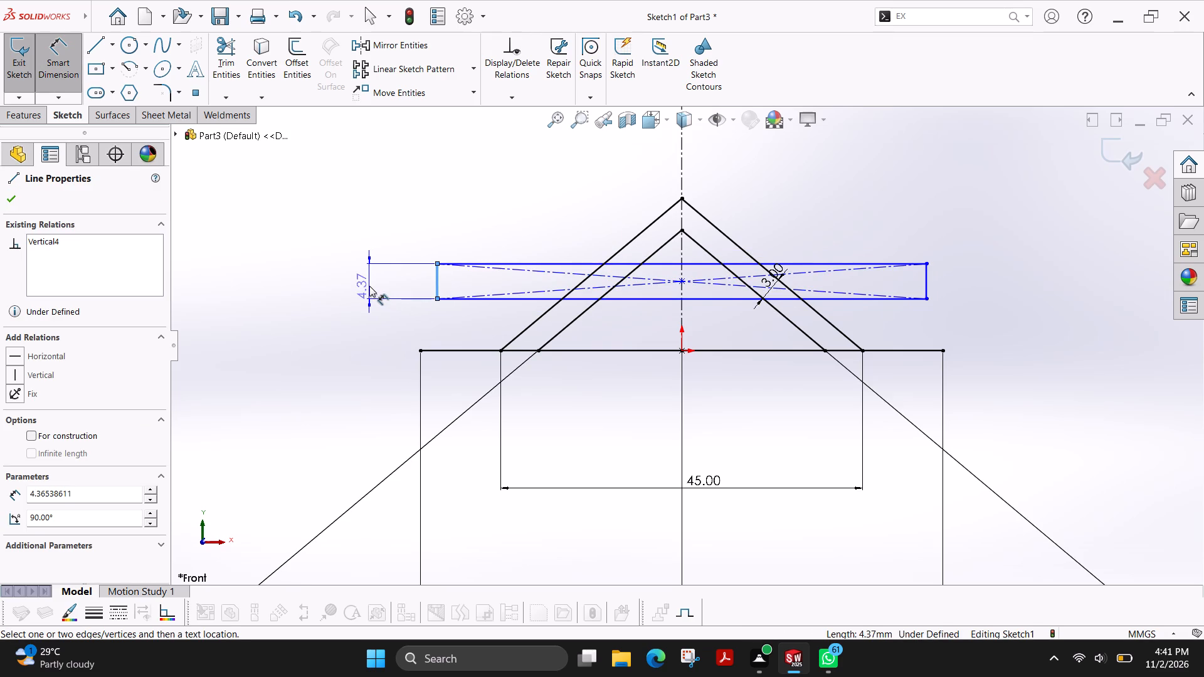
click(369, 286)
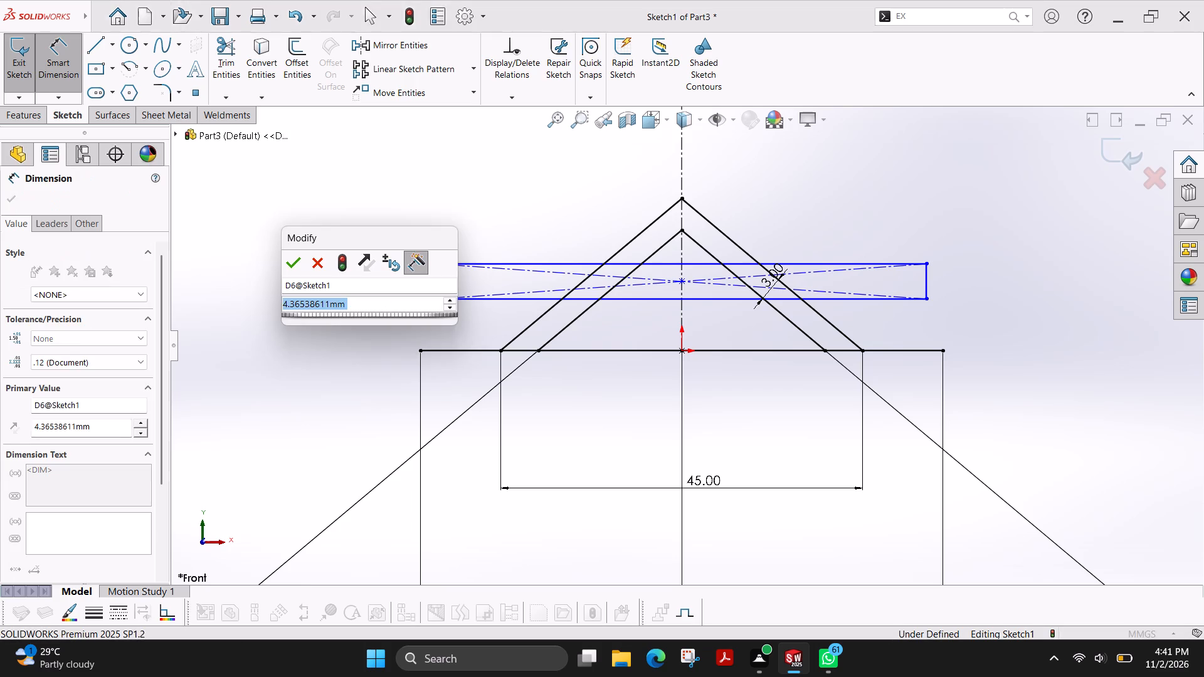
key(3)
key(Return)
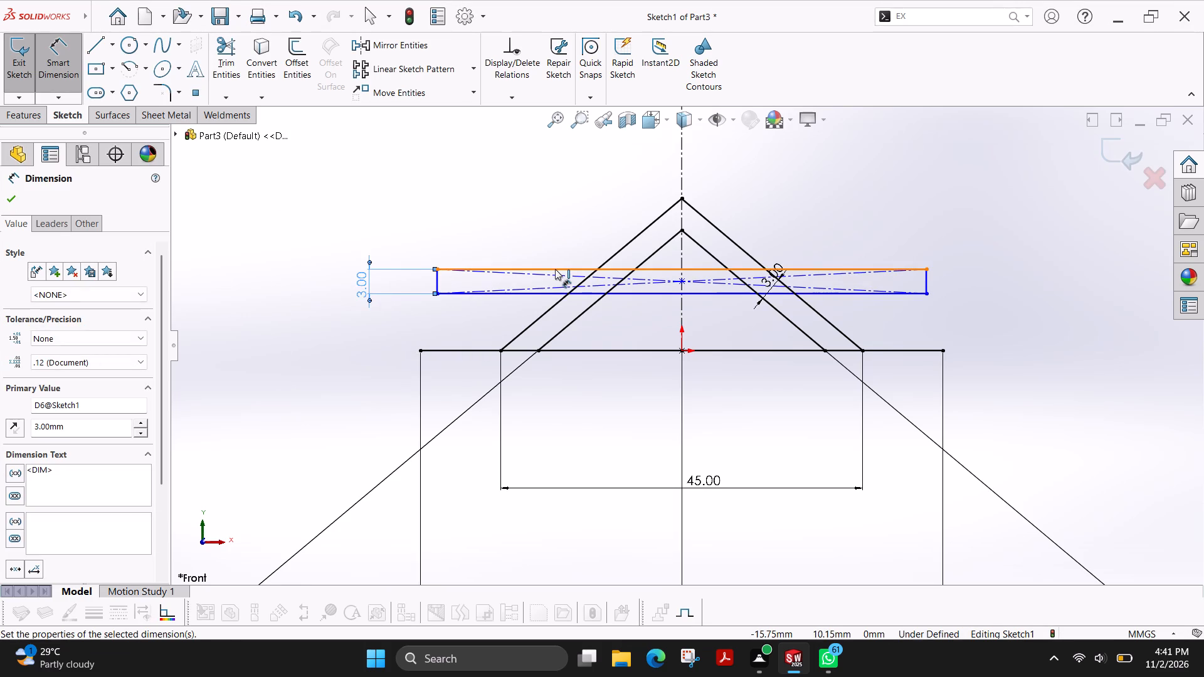
click(555, 269)
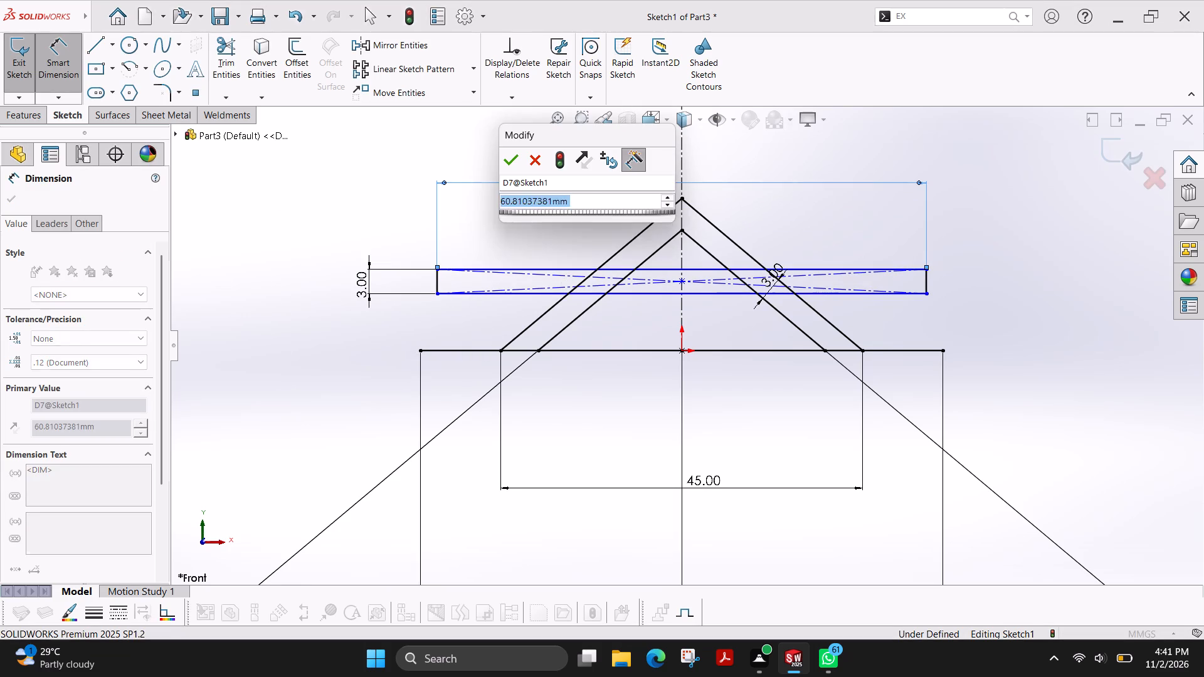
text(14)
key(Return)
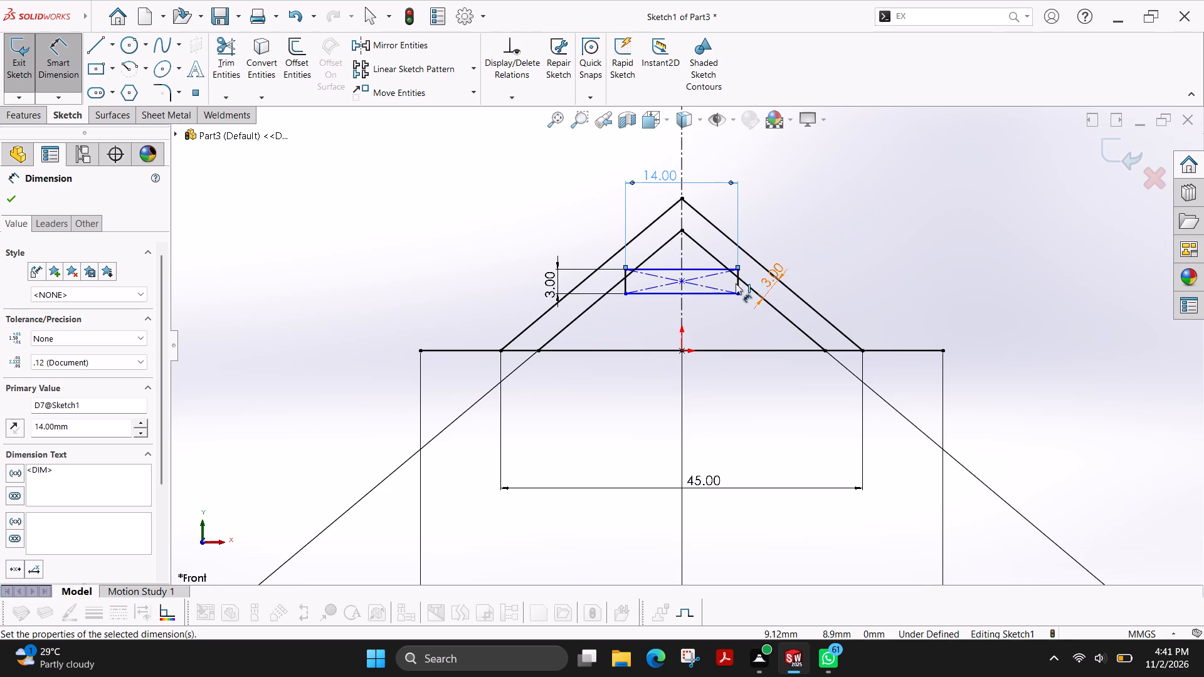
scroll(718, 291, down, 3)
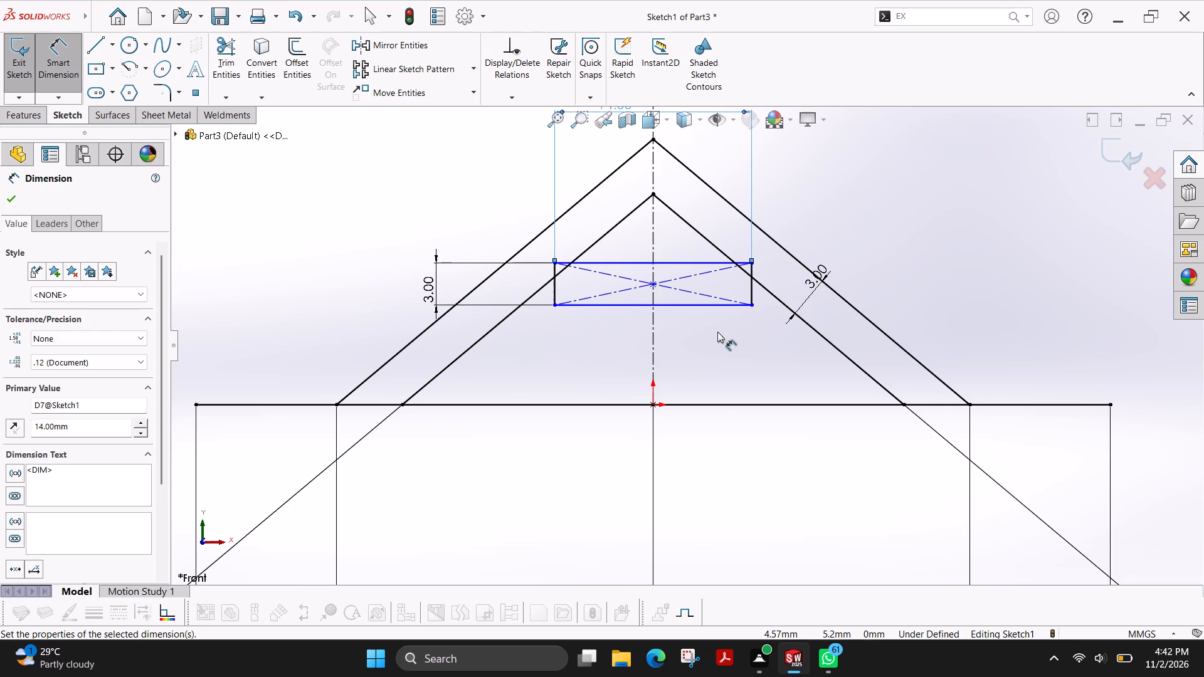
click(12, 191)
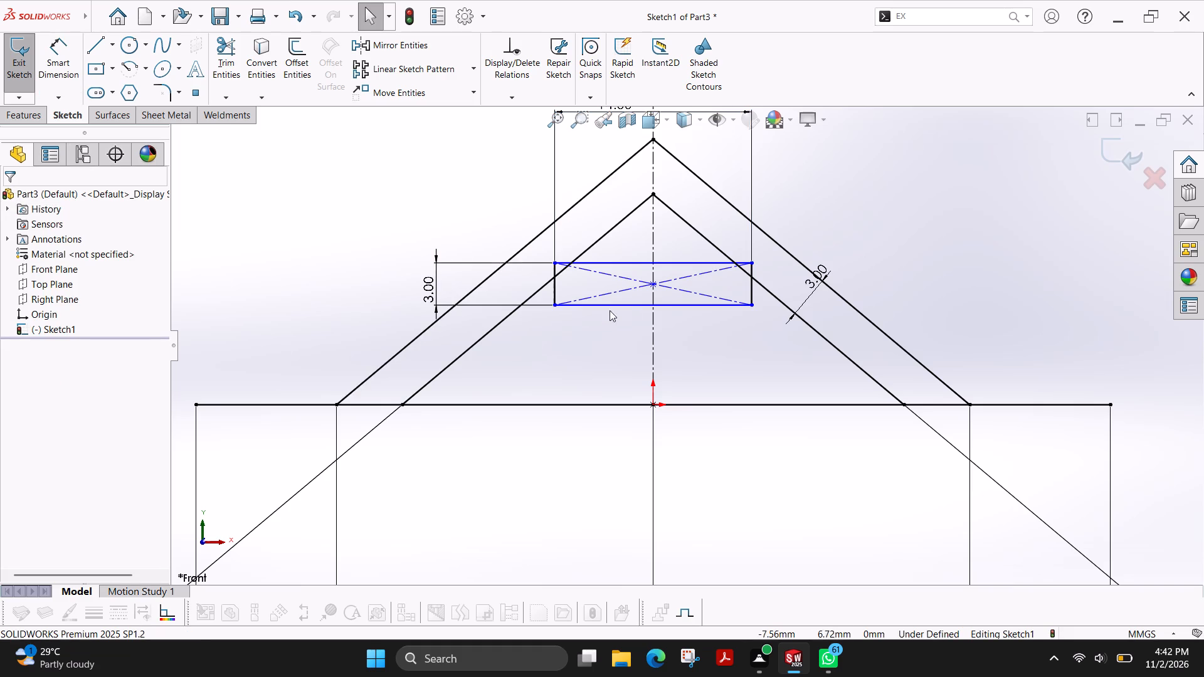
Make the rectangle's upper-left corner coincident with the left outer sloped line.
click(554, 261)
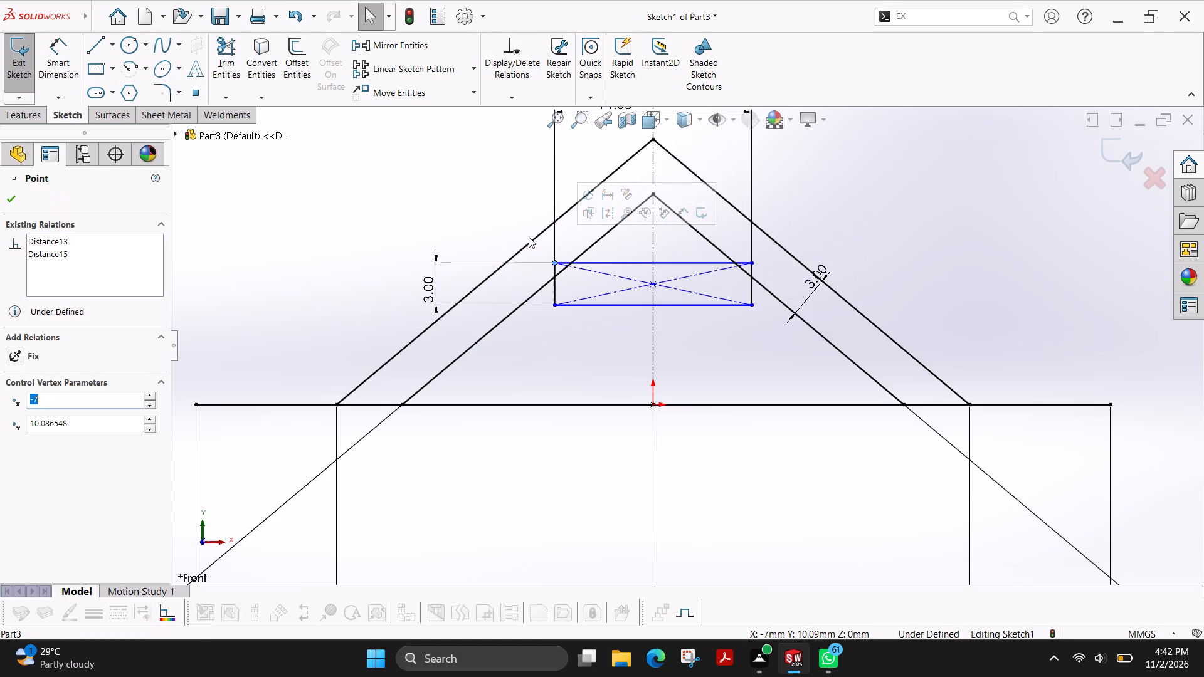
click(534, 240)
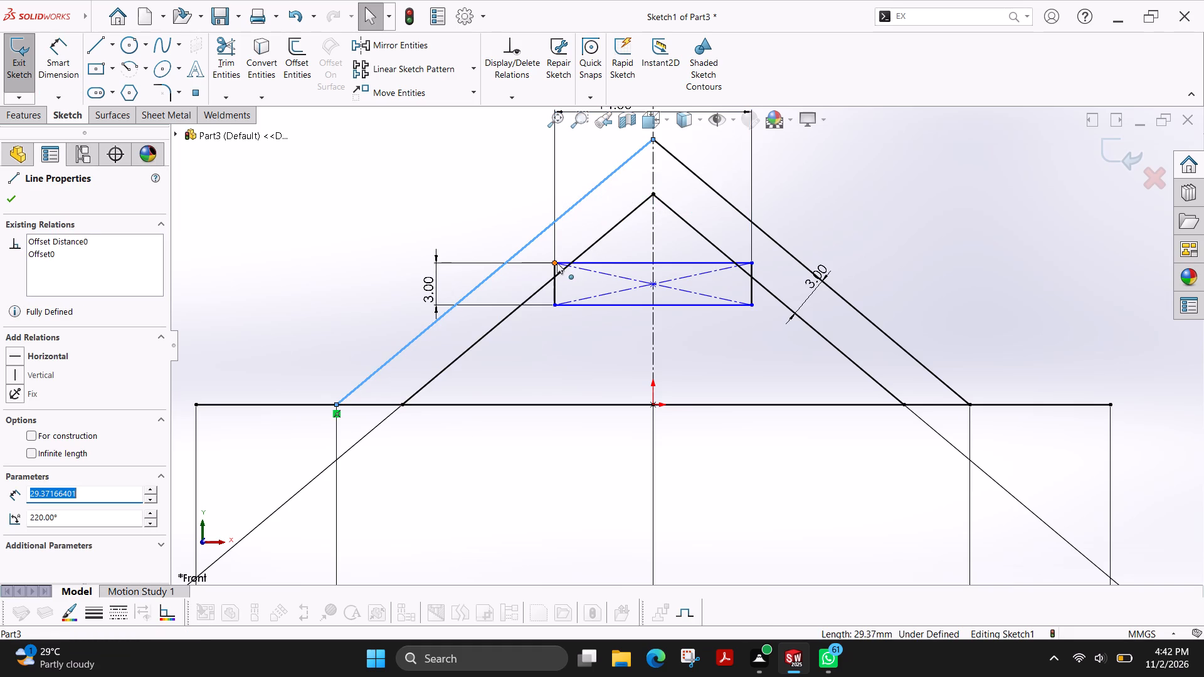
ctrl+click(554, 261)
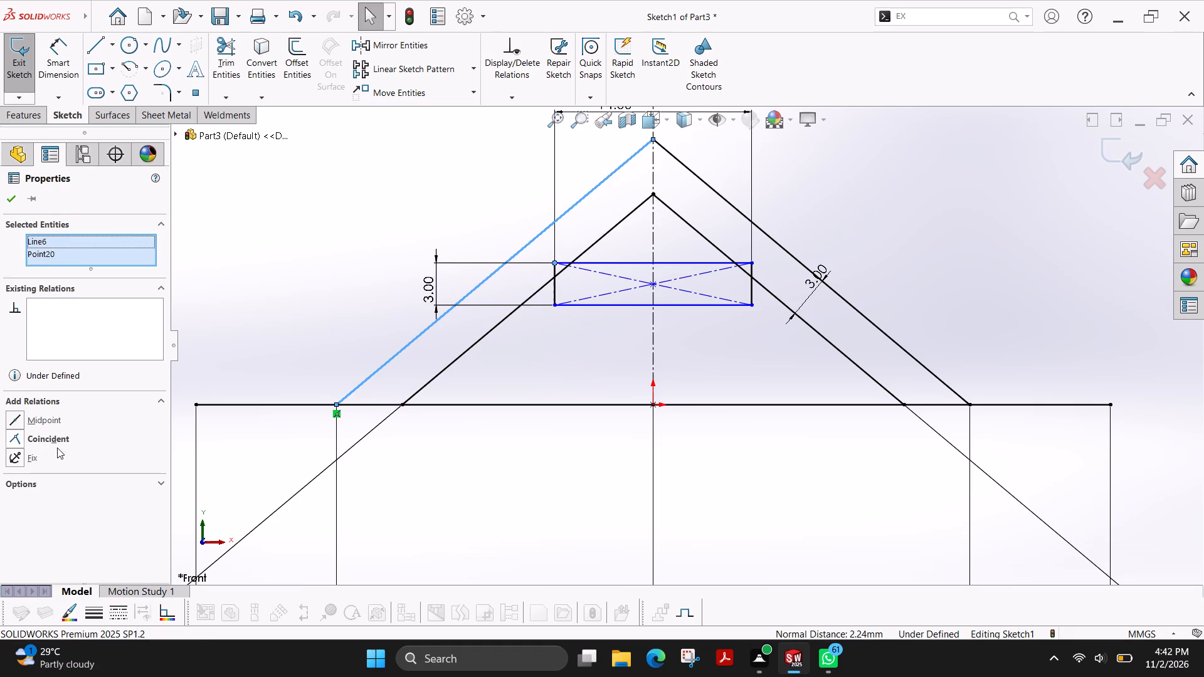
click(51, 438)
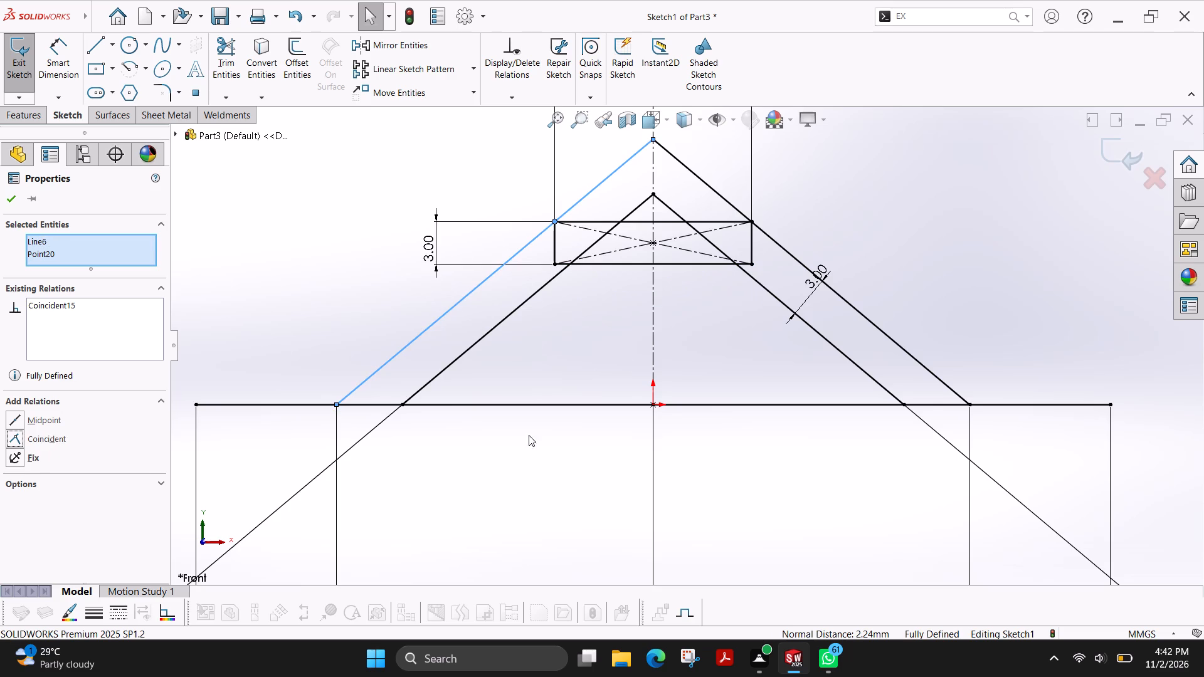
key(Escape)
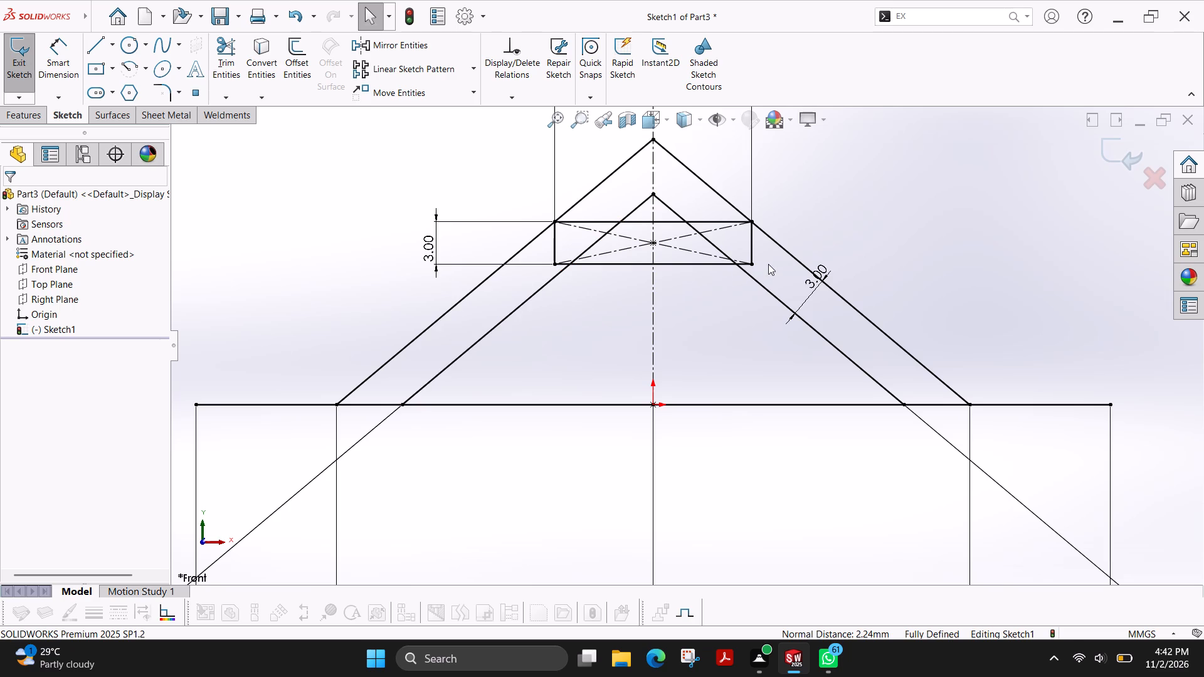
Sketch a midpoint line about 6 mm long across the centreline above the apex, with vertical lines running down from both ends past the rectangle.
scroll(617, 252, up, 2)
scroll(704, 228, down, 1)
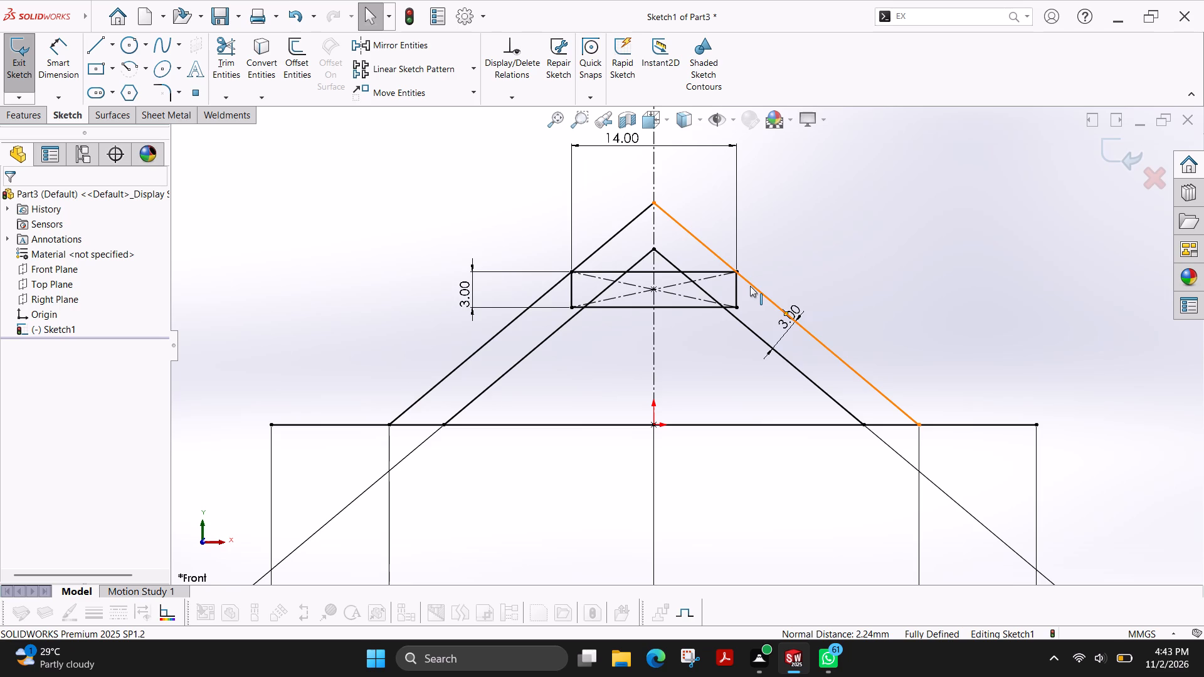
scroll(752, 201, up, 2)
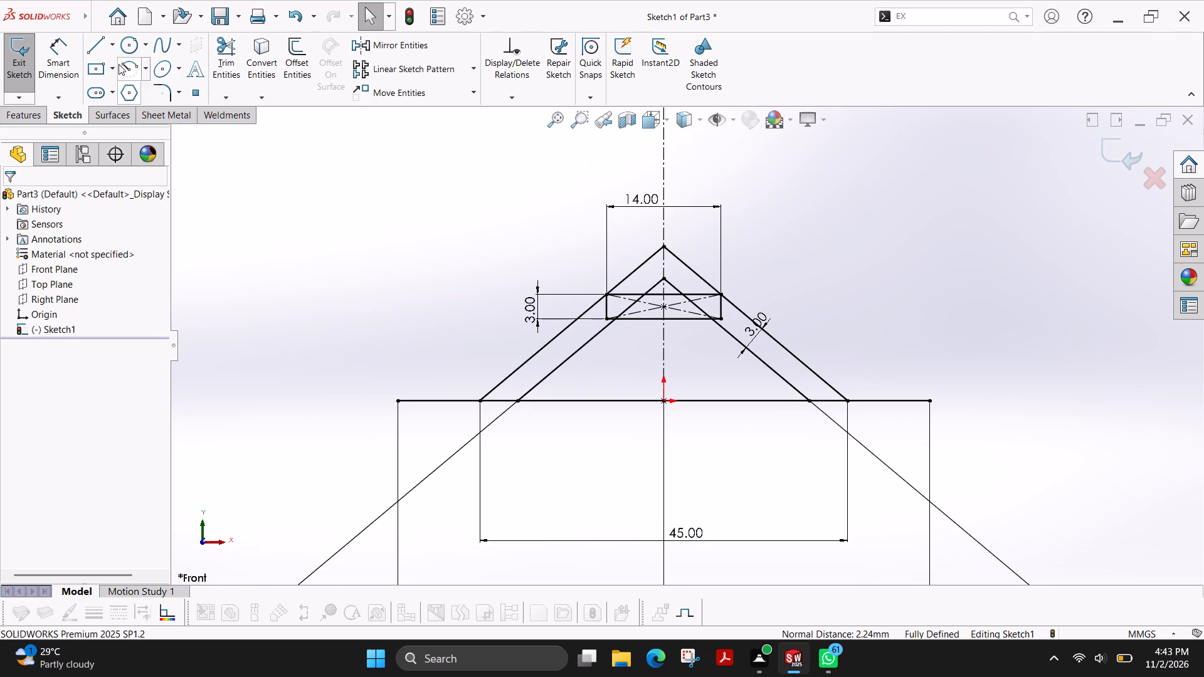
click(103, 46)
click(68, 401)
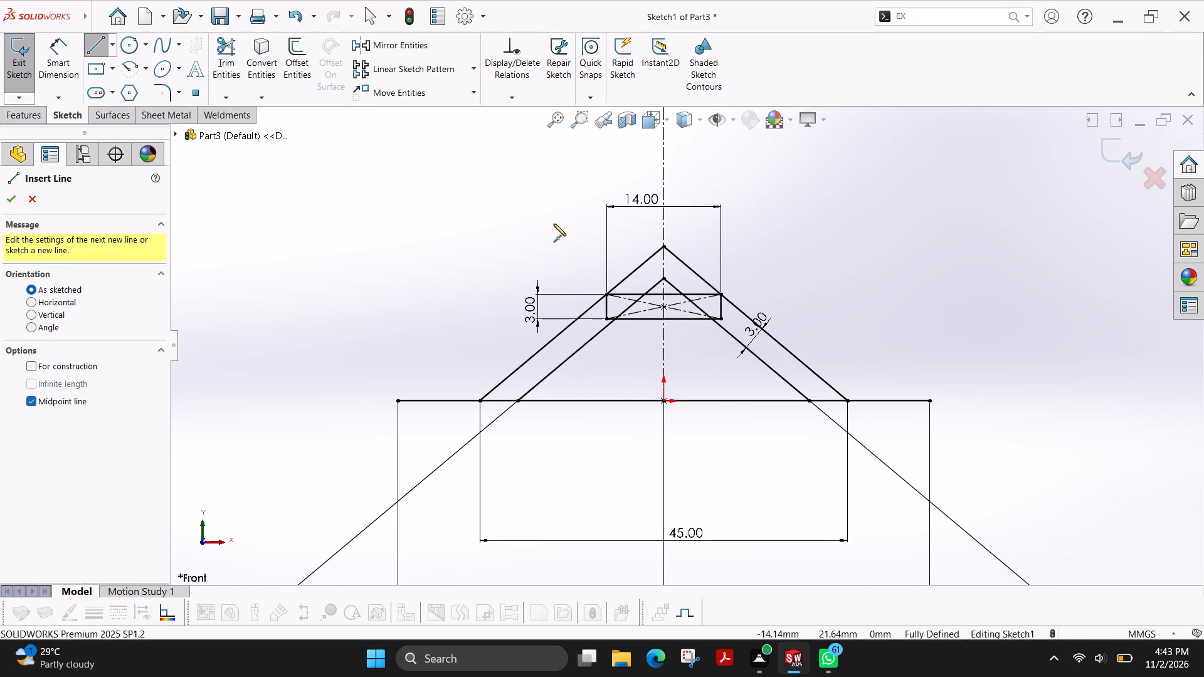
click(664, 167)
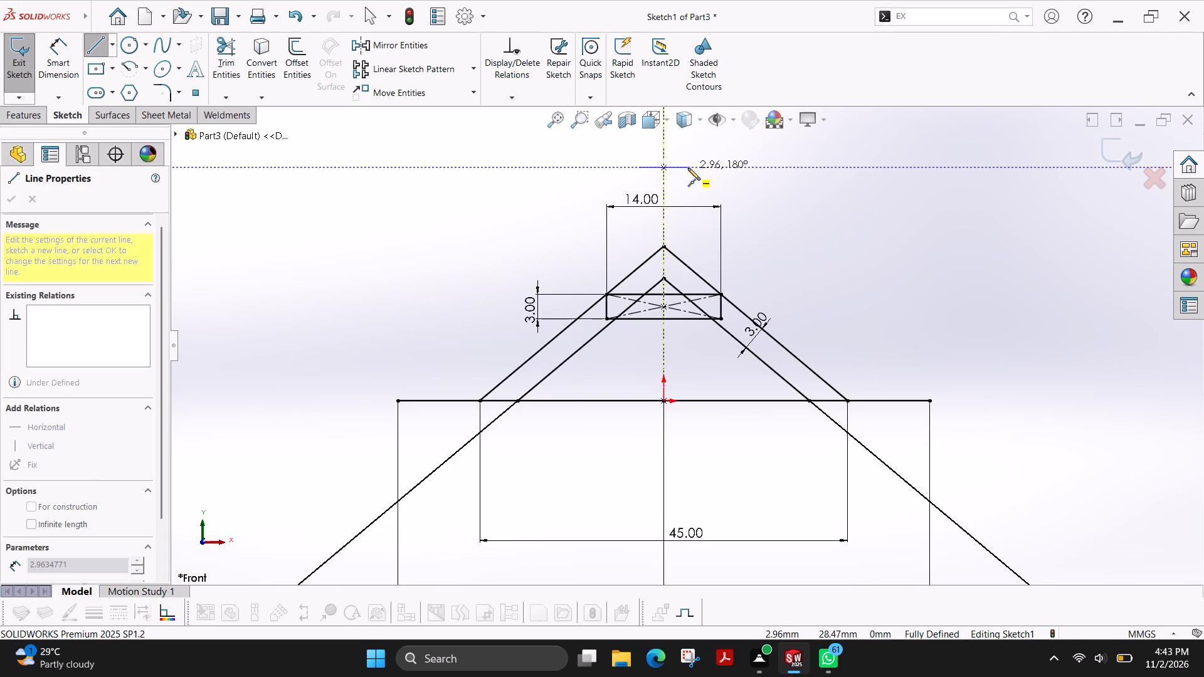
click(688, 168)
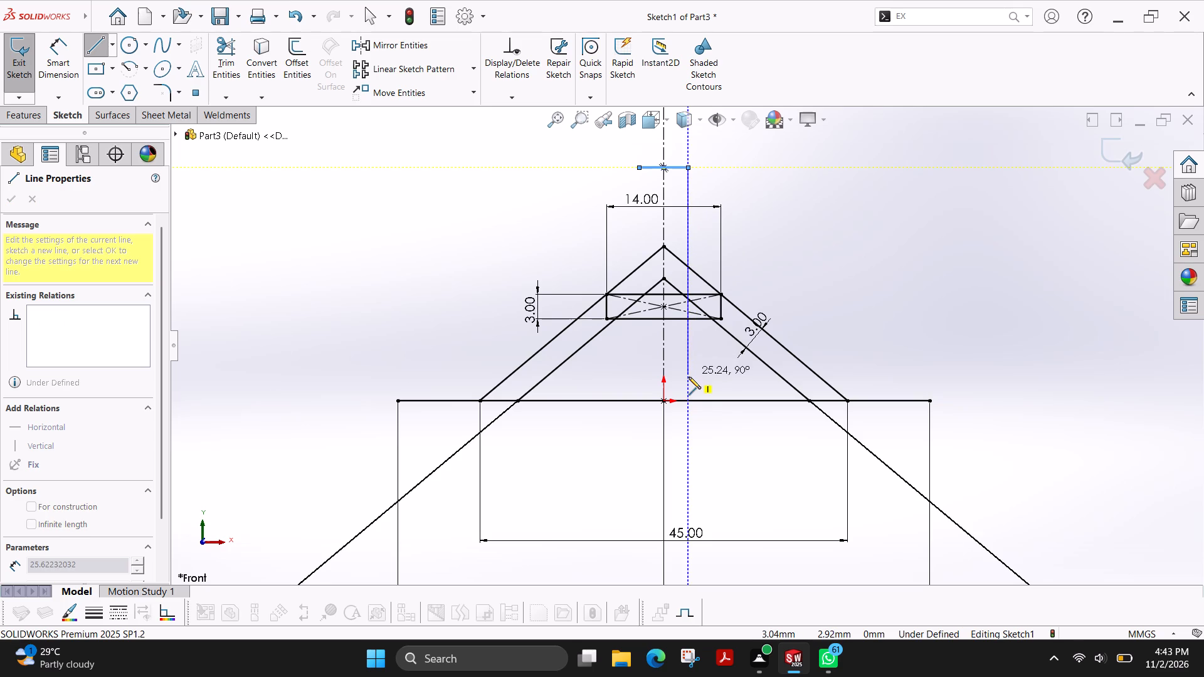
click(689, 377)
key(Escape)
key(l)
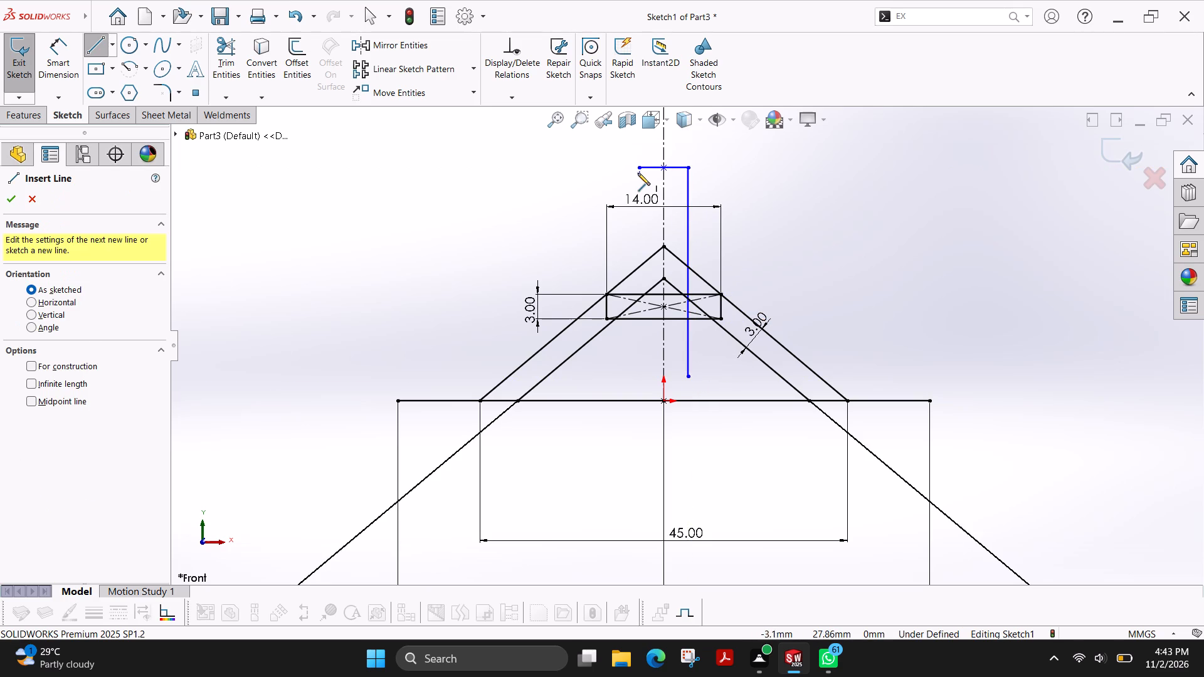
click(640, 169)
click(638, 361)
key(Escape)
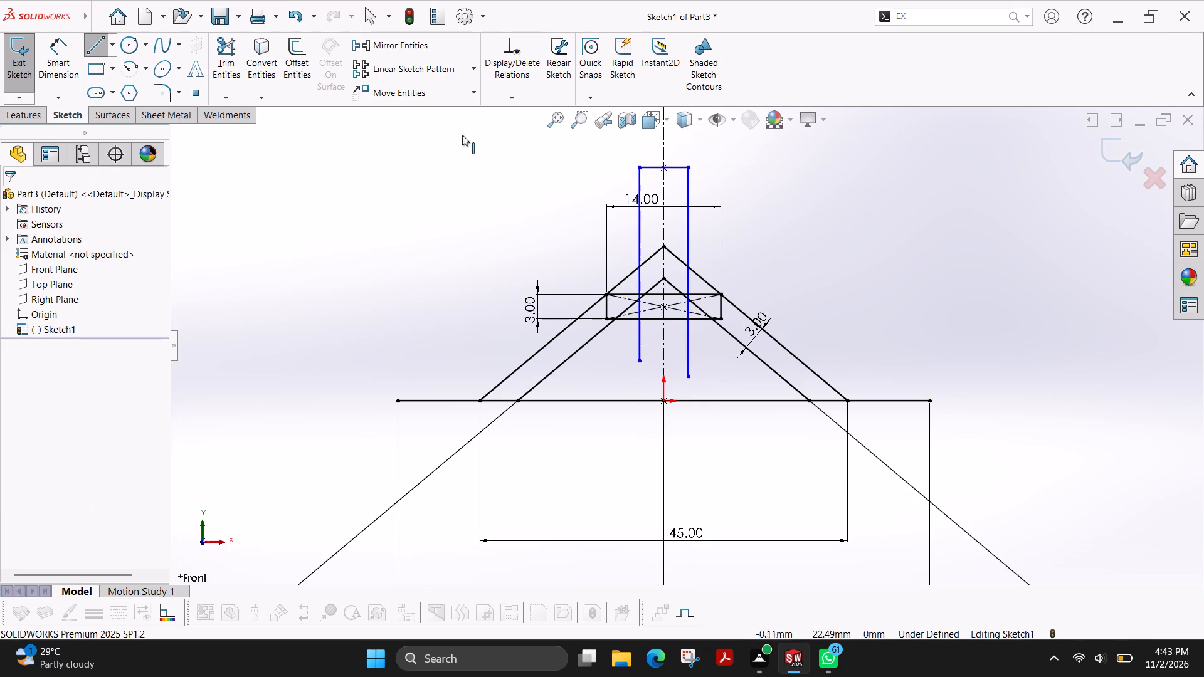
Dimension the short horizontal line above the apex 14 mm wide.
click(51, 63)
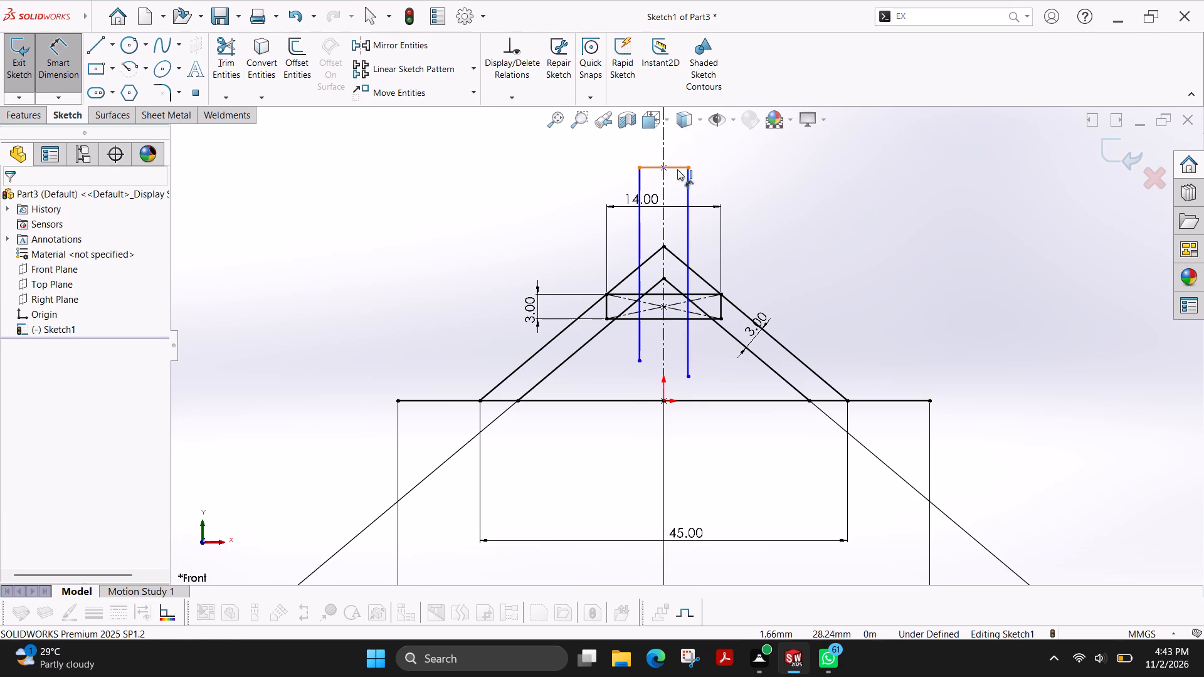
click(677, 168)
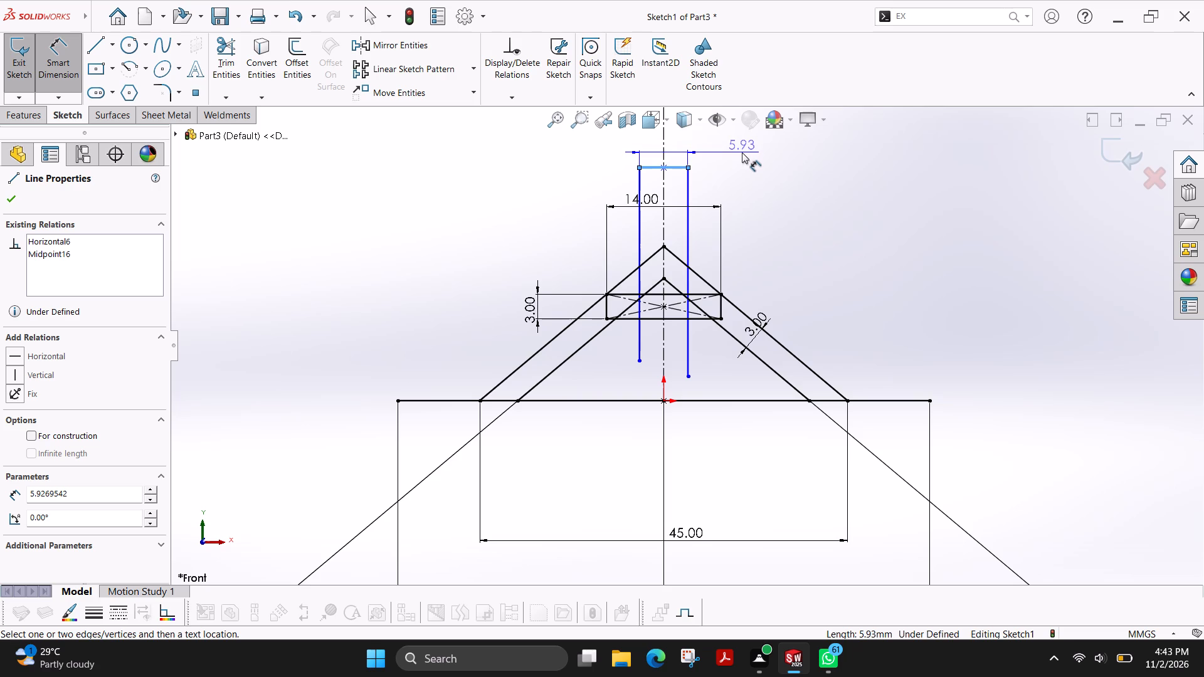
click(742, 152)
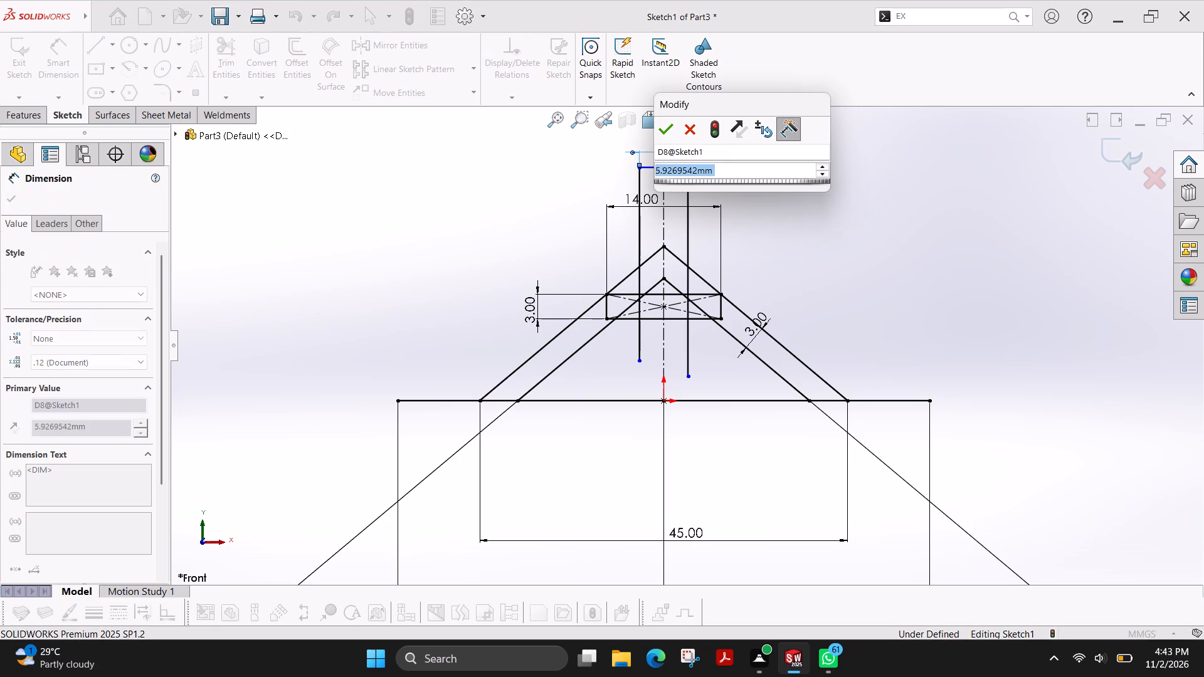
text(14)
key(Return)
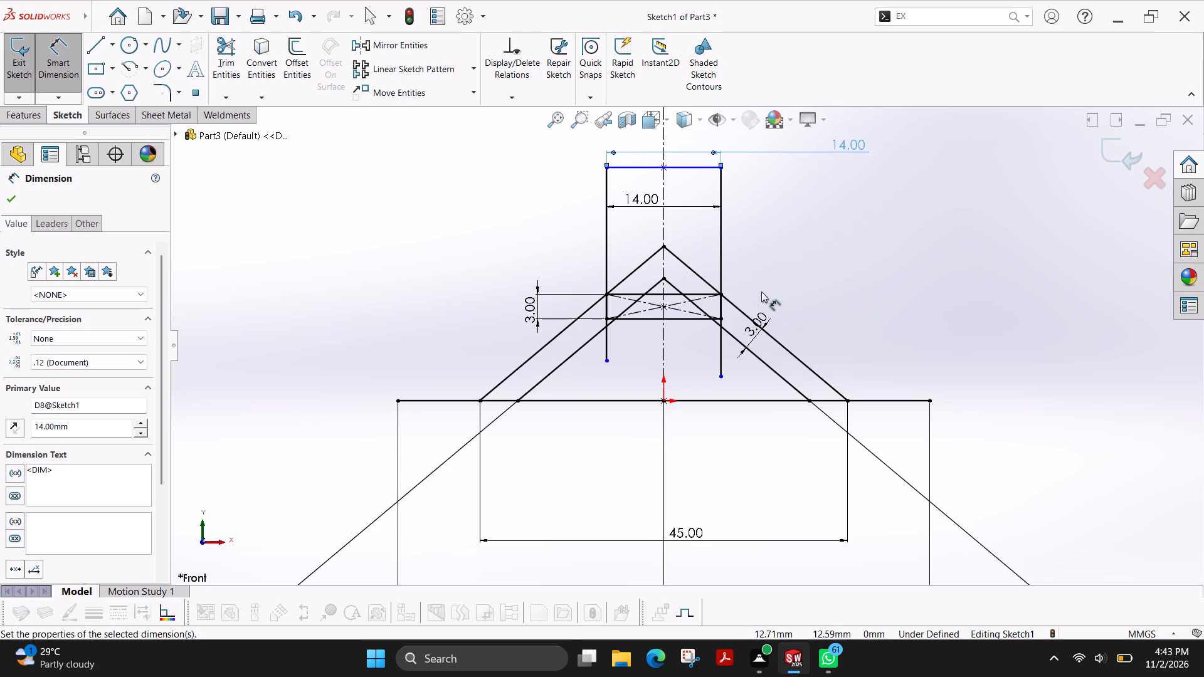
Trim the left vertical line's lower end back to the inner left sloped line.
scroll(677, 312, down, 3)
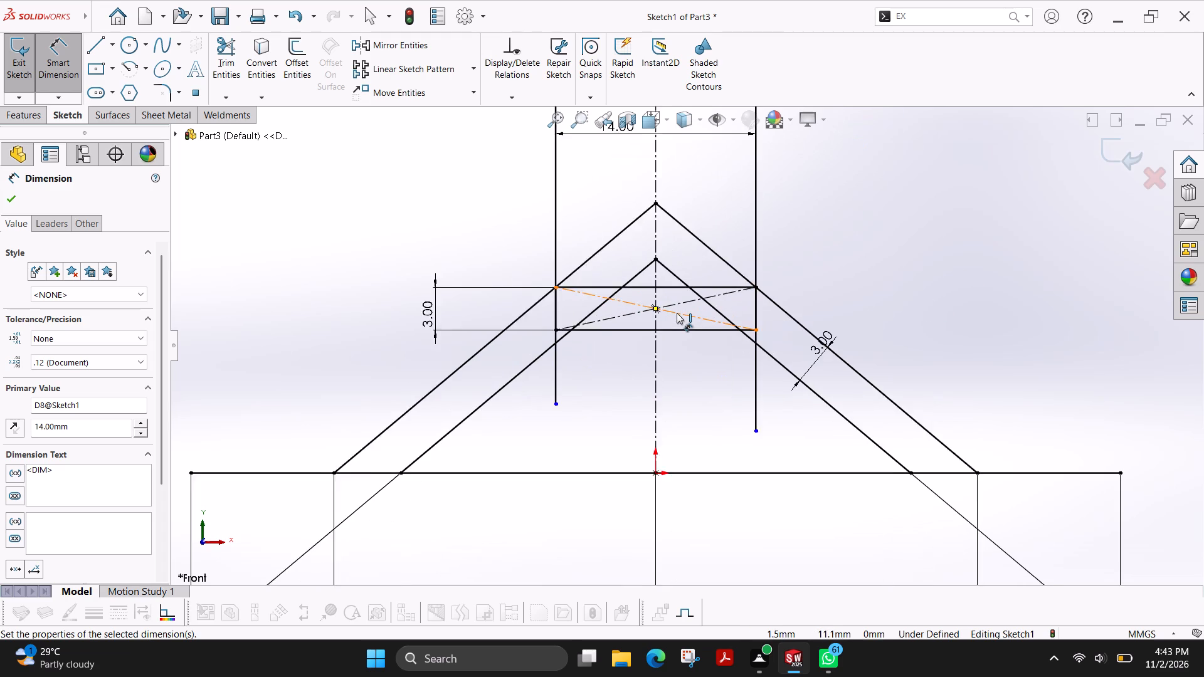
scroll(677, 313, down, 1)
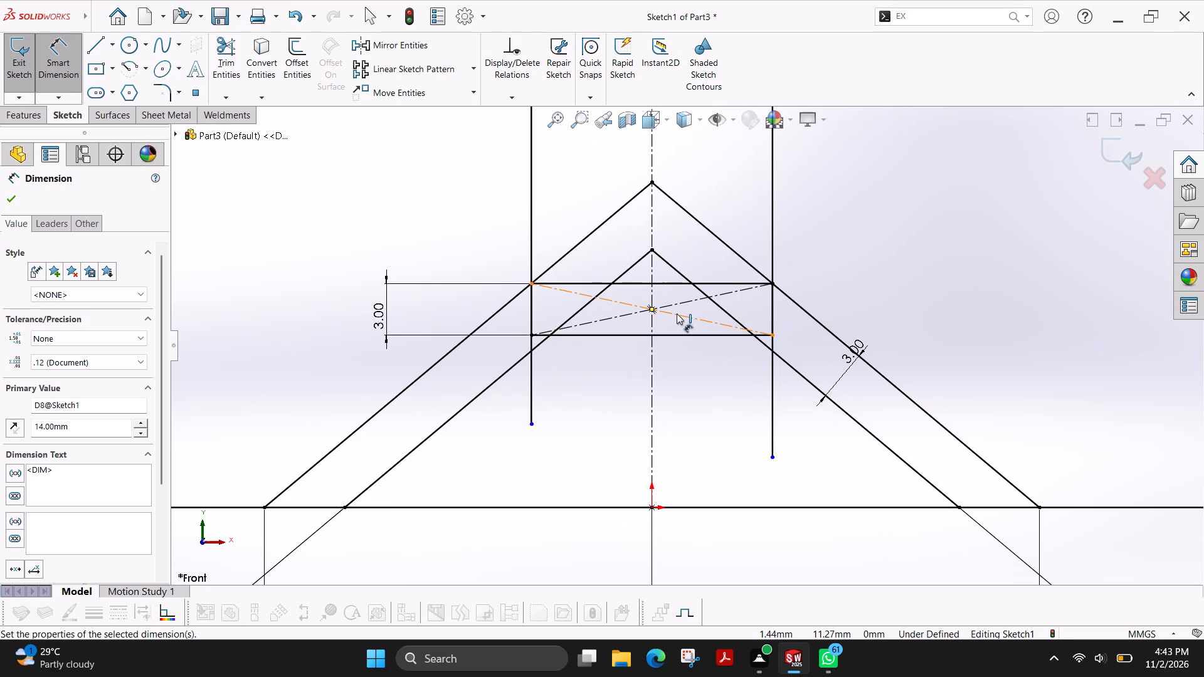
scroll(595, 363, down, 3)
scroll(514, 342, down, 2)
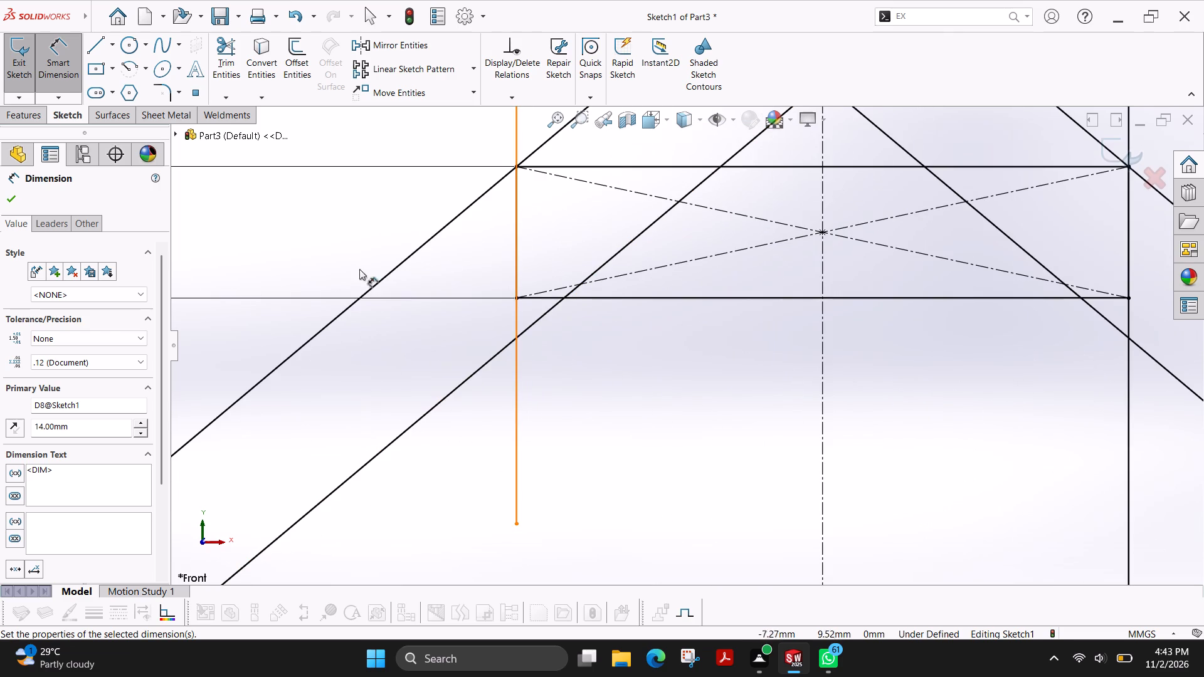
click(226, 49)
drag(549, 402, 458, 437)
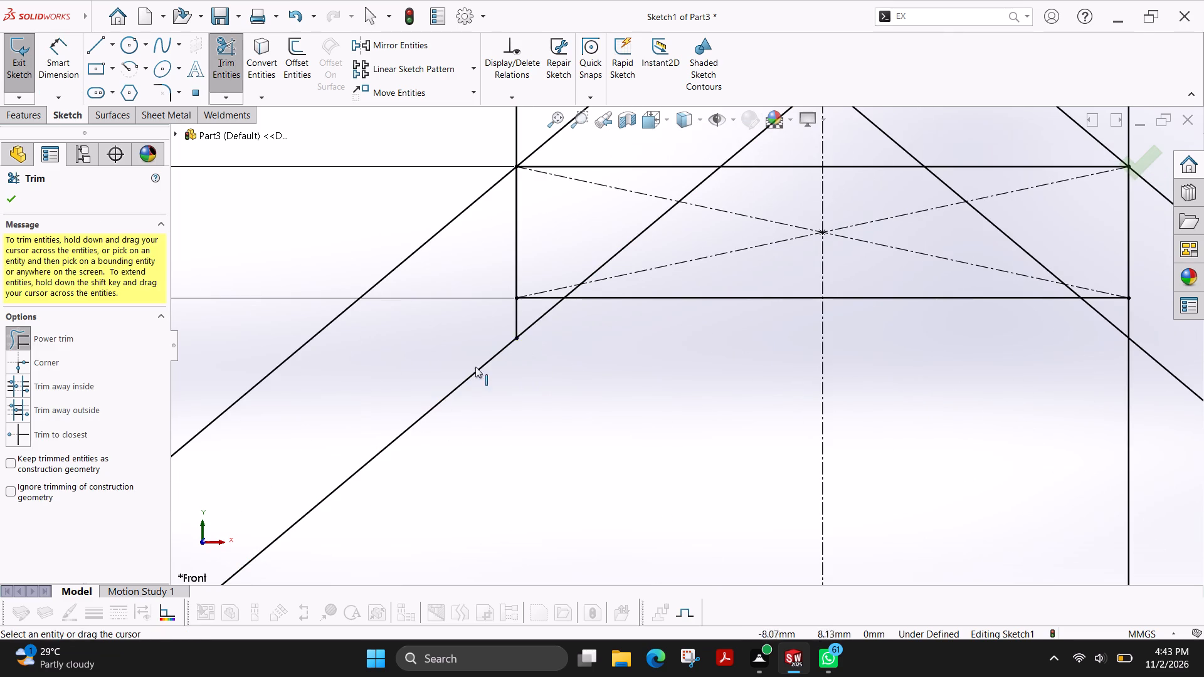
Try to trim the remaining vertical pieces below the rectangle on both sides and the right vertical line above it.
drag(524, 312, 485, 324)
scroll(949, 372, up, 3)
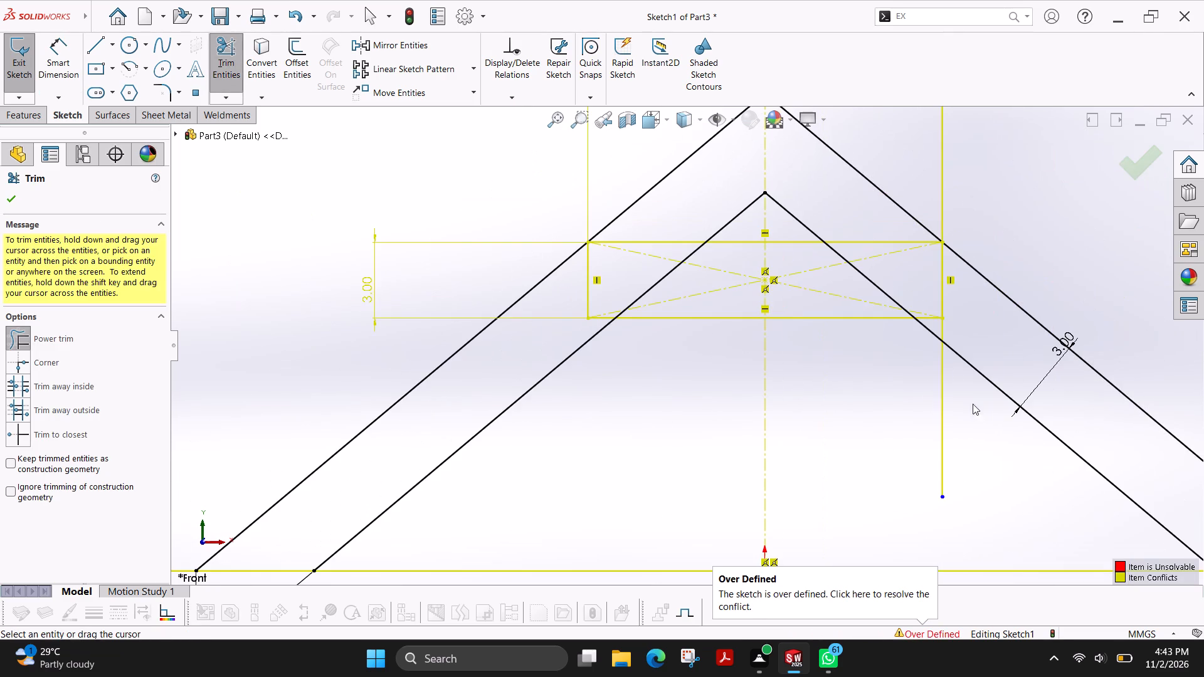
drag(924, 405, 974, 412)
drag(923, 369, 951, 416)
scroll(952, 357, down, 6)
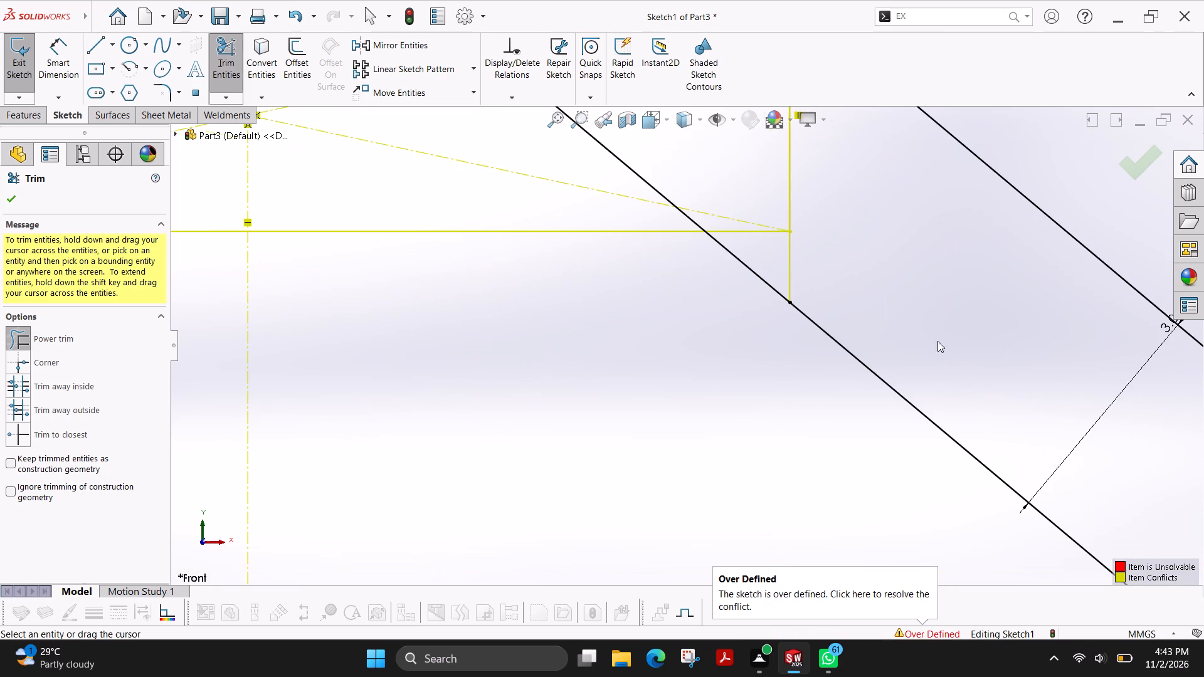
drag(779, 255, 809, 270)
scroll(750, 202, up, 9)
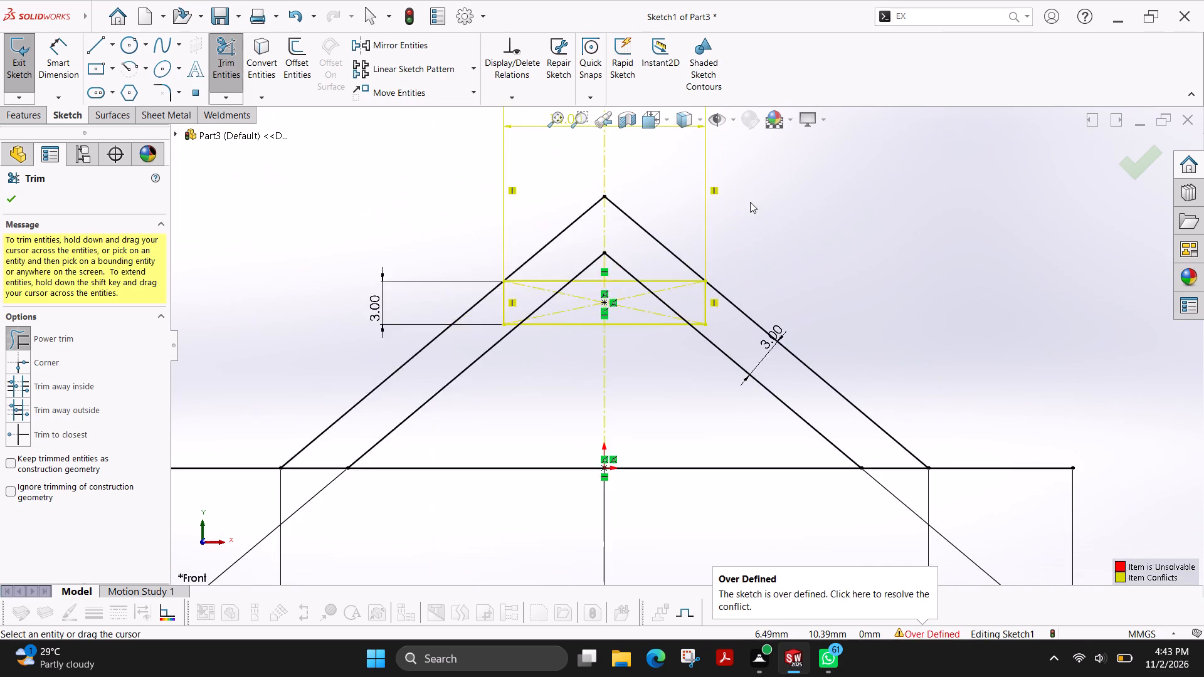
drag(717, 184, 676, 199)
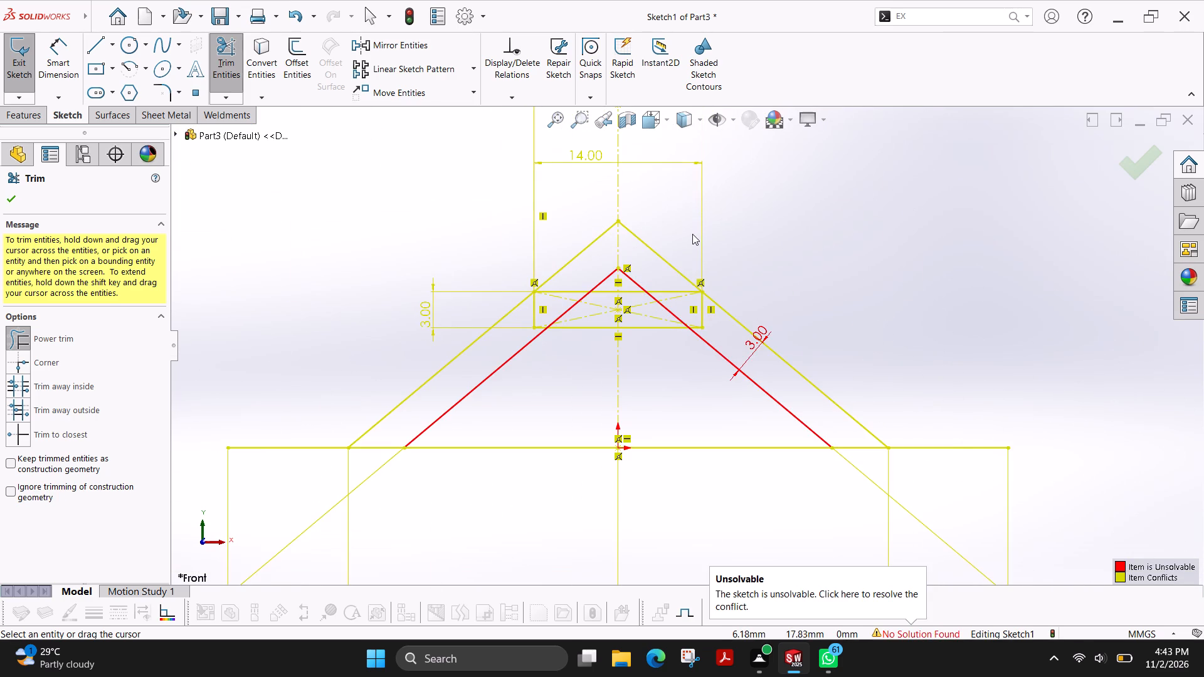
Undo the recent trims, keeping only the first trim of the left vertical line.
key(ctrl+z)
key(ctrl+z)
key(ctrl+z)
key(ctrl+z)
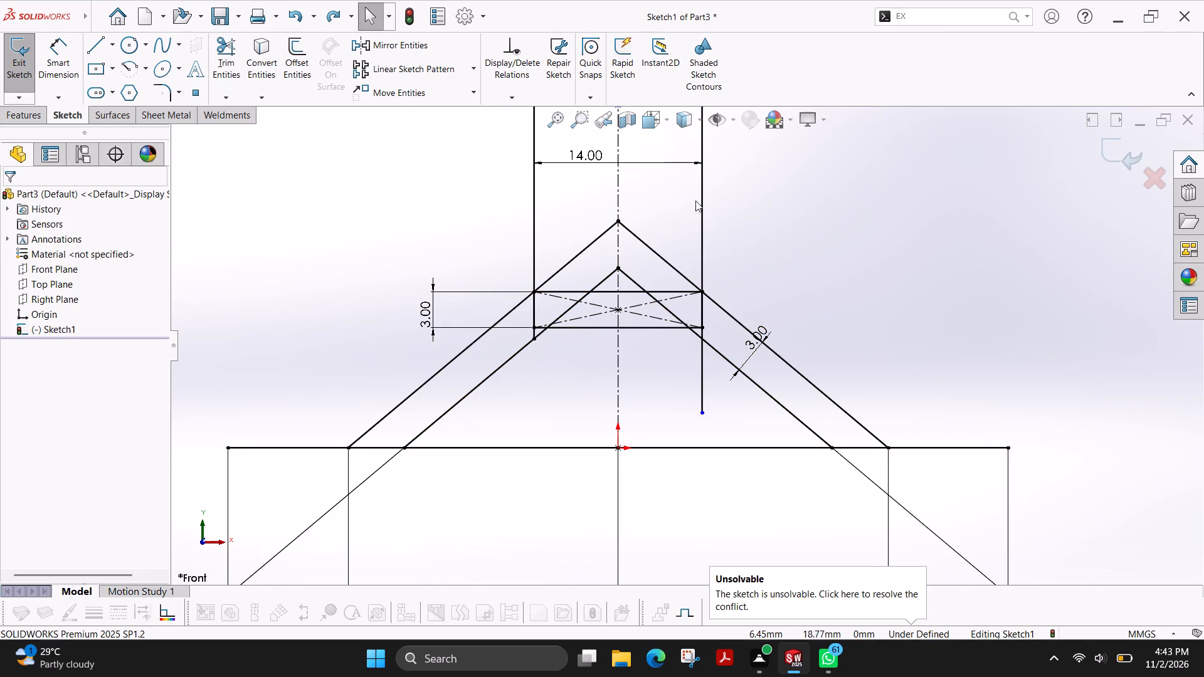
Delete the horizontal line closing the top of the neck and select the neck's right vertical line.
scroll(695, 186, up, 3)
scroll(695, 186, down, 2)
key(Escape)
click(676, 232)
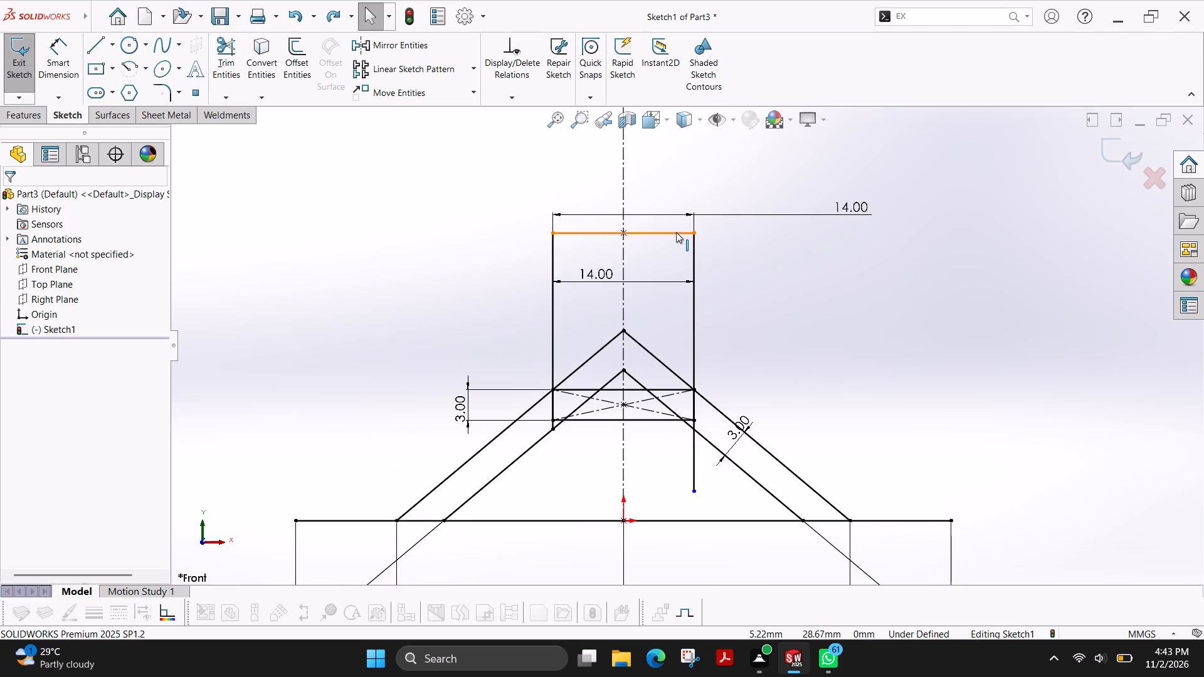
key(Delete)
click(691, 300)
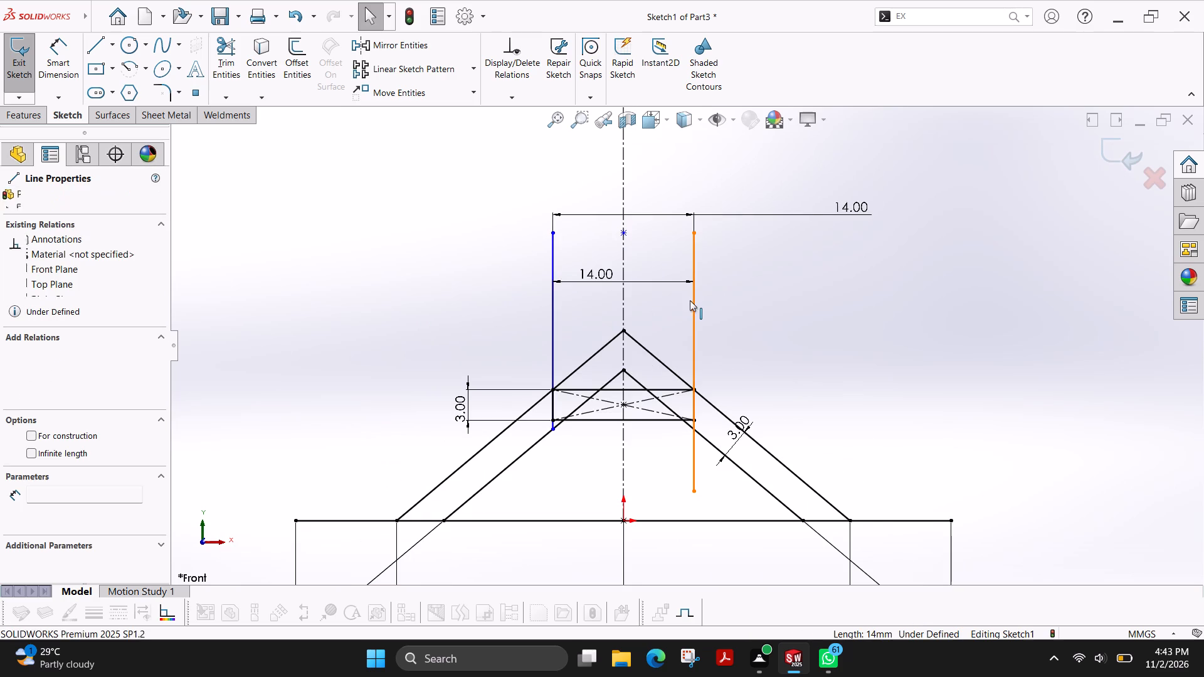
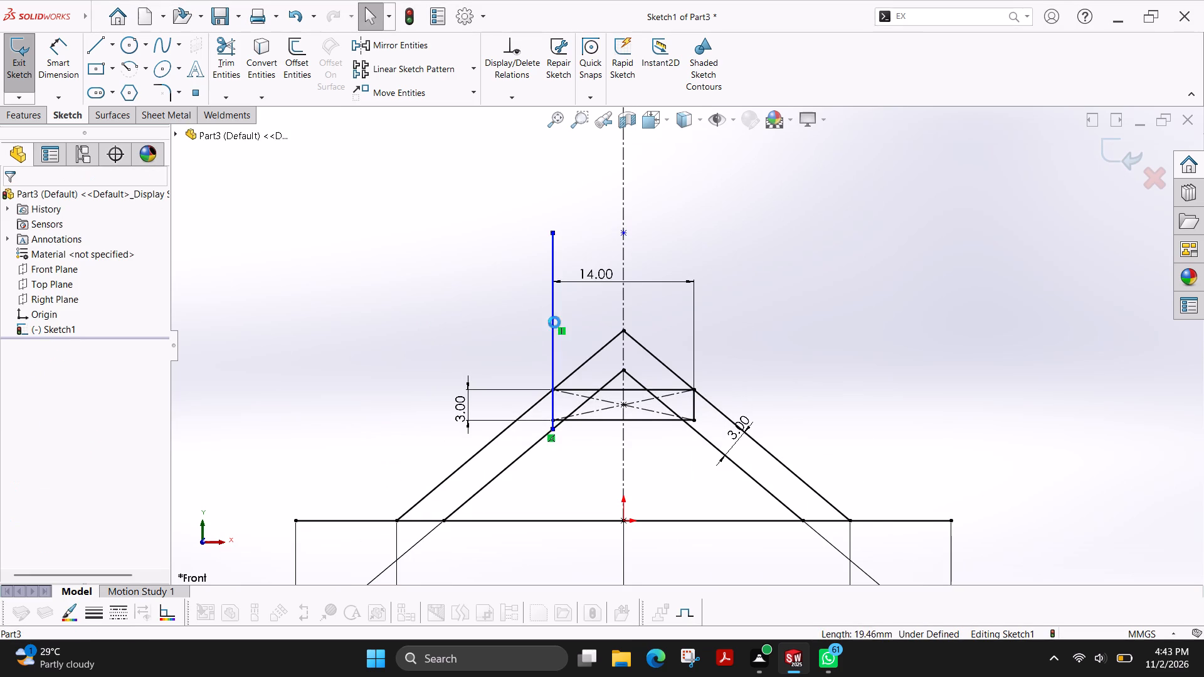
Draw a horizontal midpoint line centred on the 14 mm rectangle's top edge, extending about 22.5 mm to each side.
scroll(655, 378, down, 1)
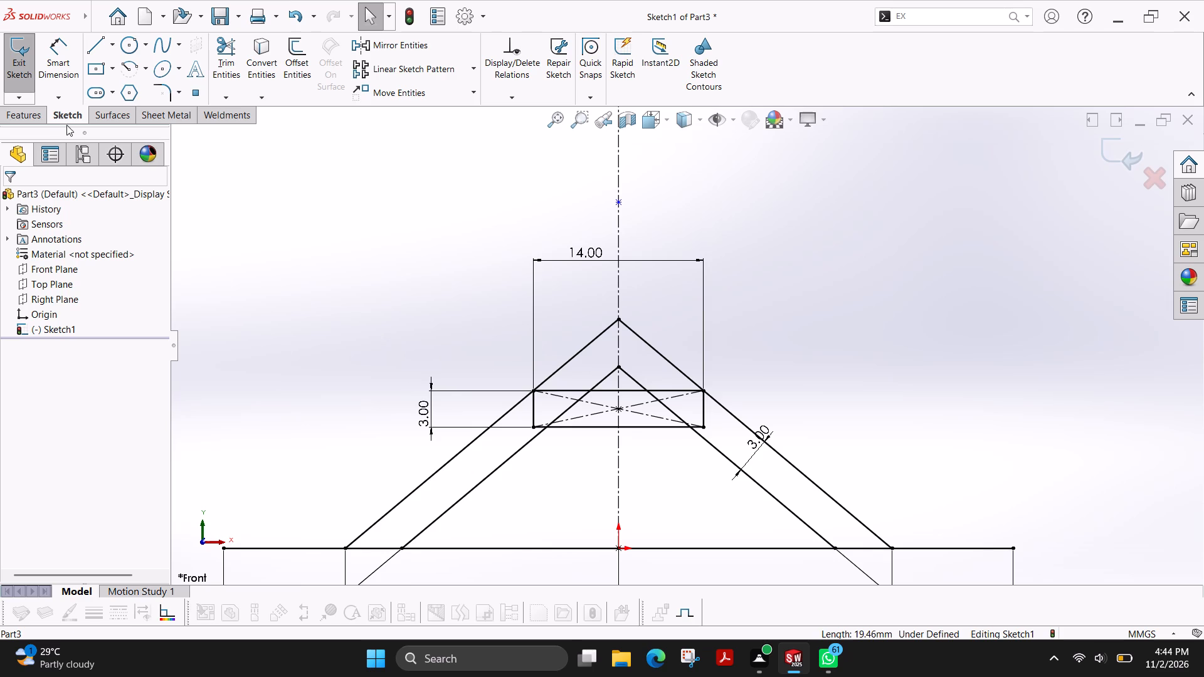
click(94, 51)
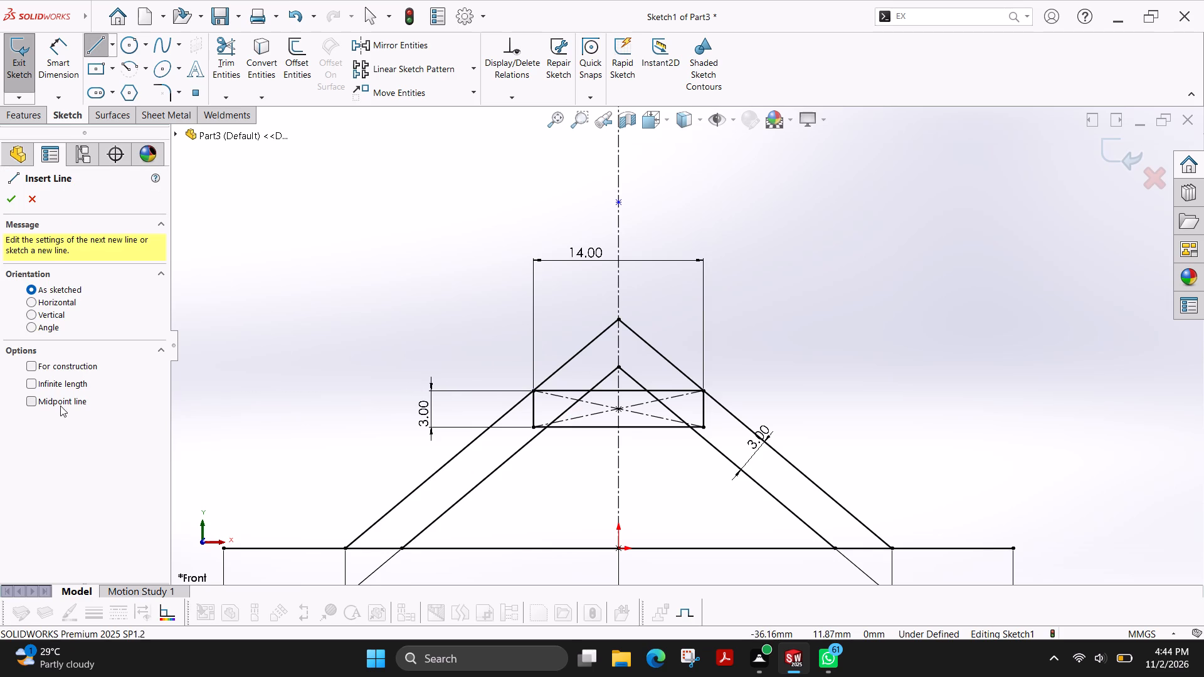
click(60, 406)
click(618, 392)
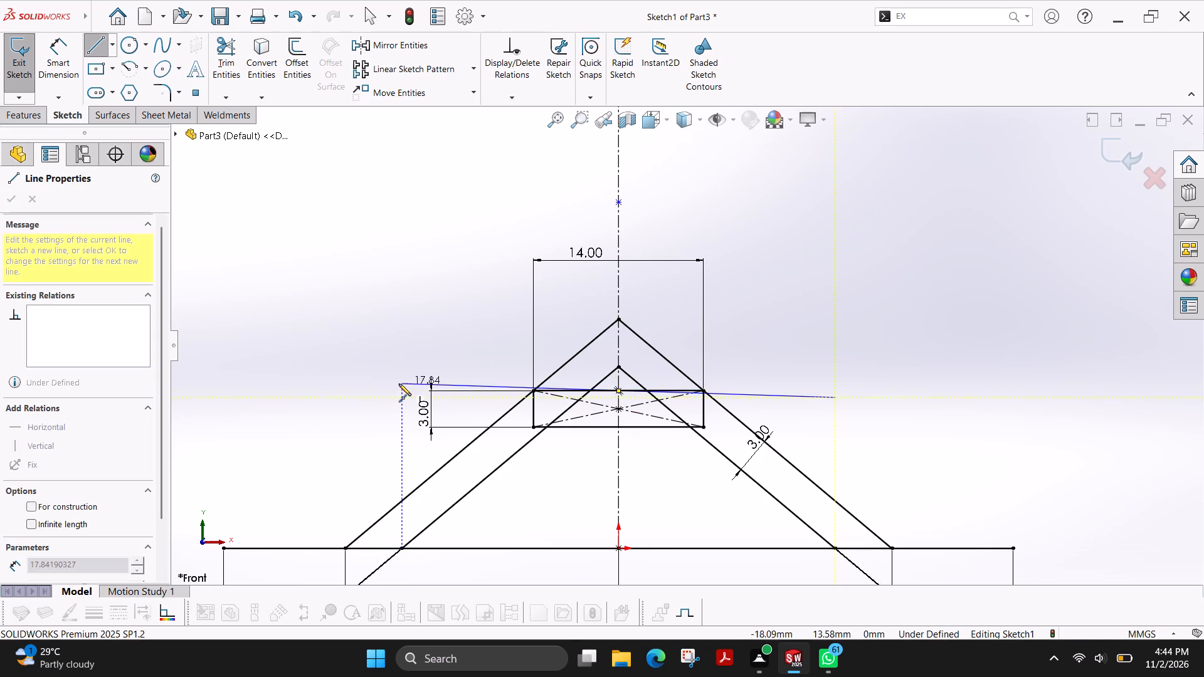
click(347, 392)
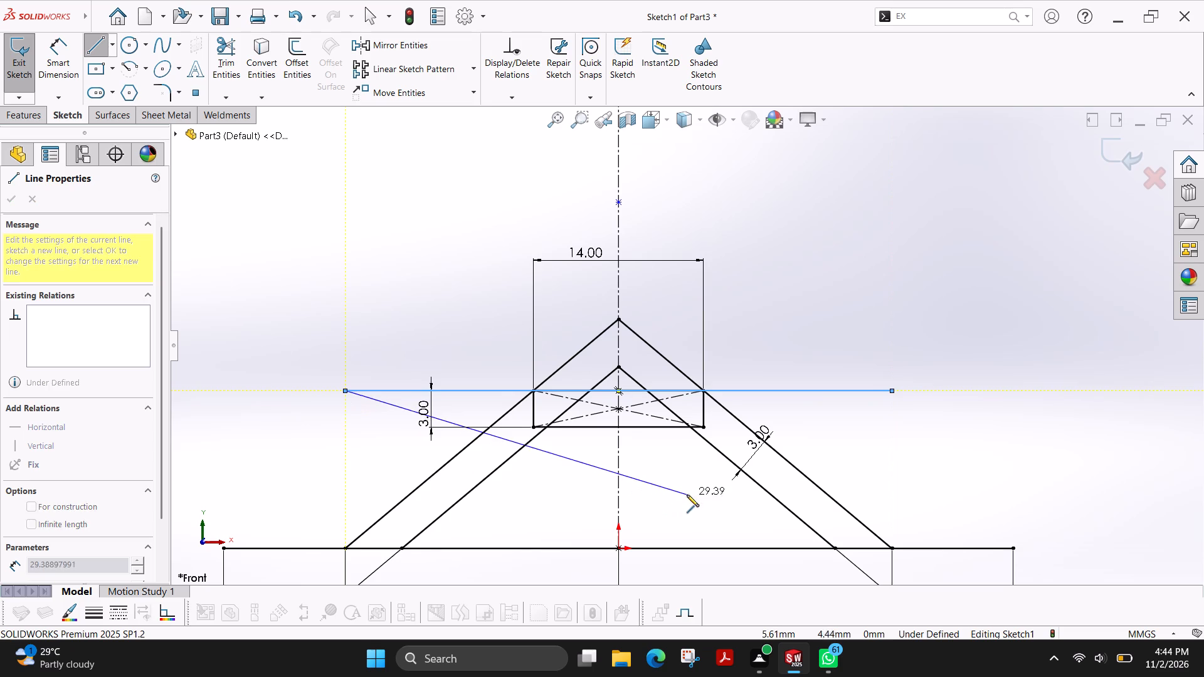
key(Escape)
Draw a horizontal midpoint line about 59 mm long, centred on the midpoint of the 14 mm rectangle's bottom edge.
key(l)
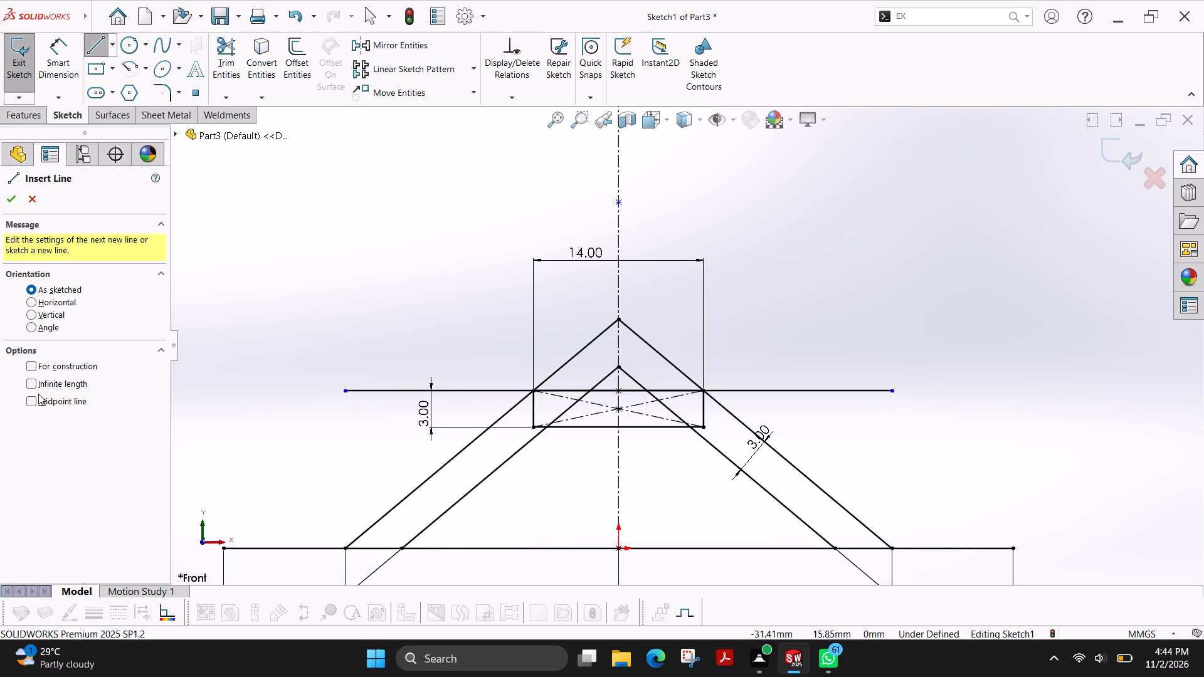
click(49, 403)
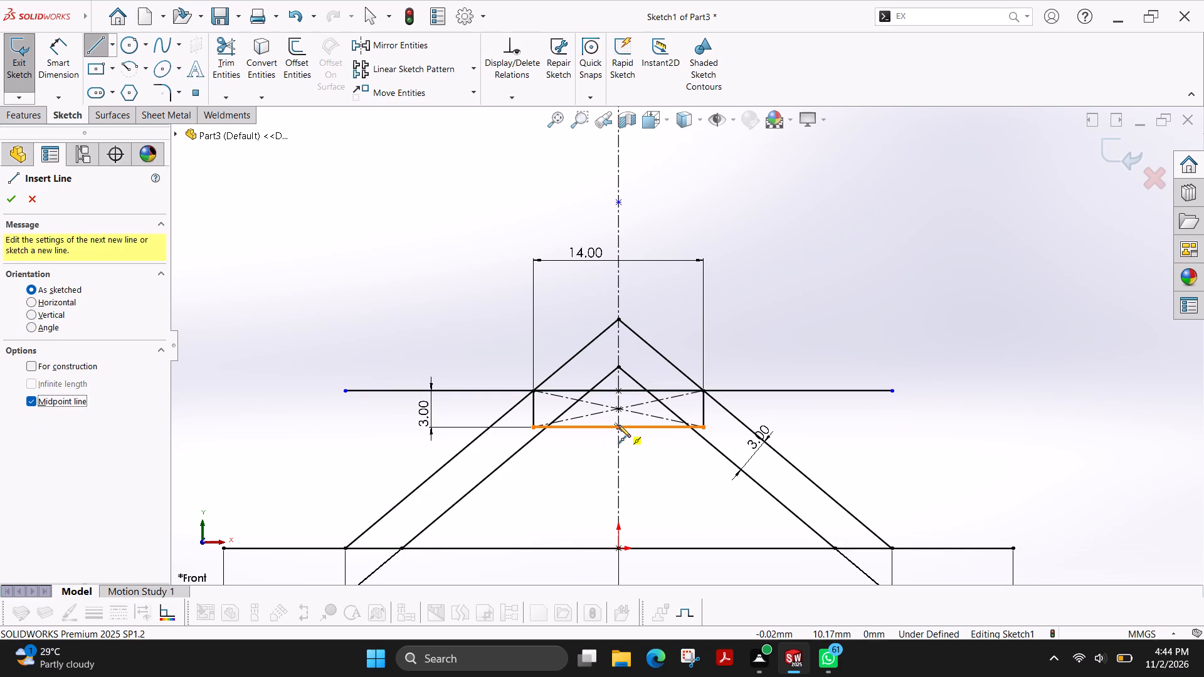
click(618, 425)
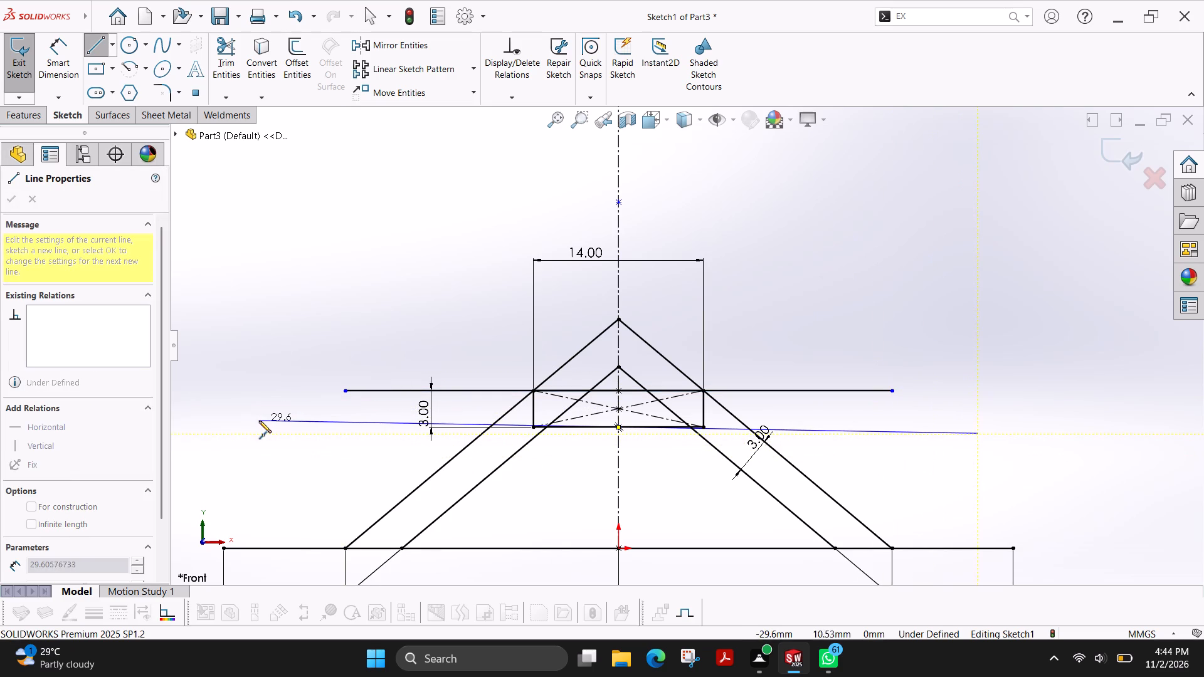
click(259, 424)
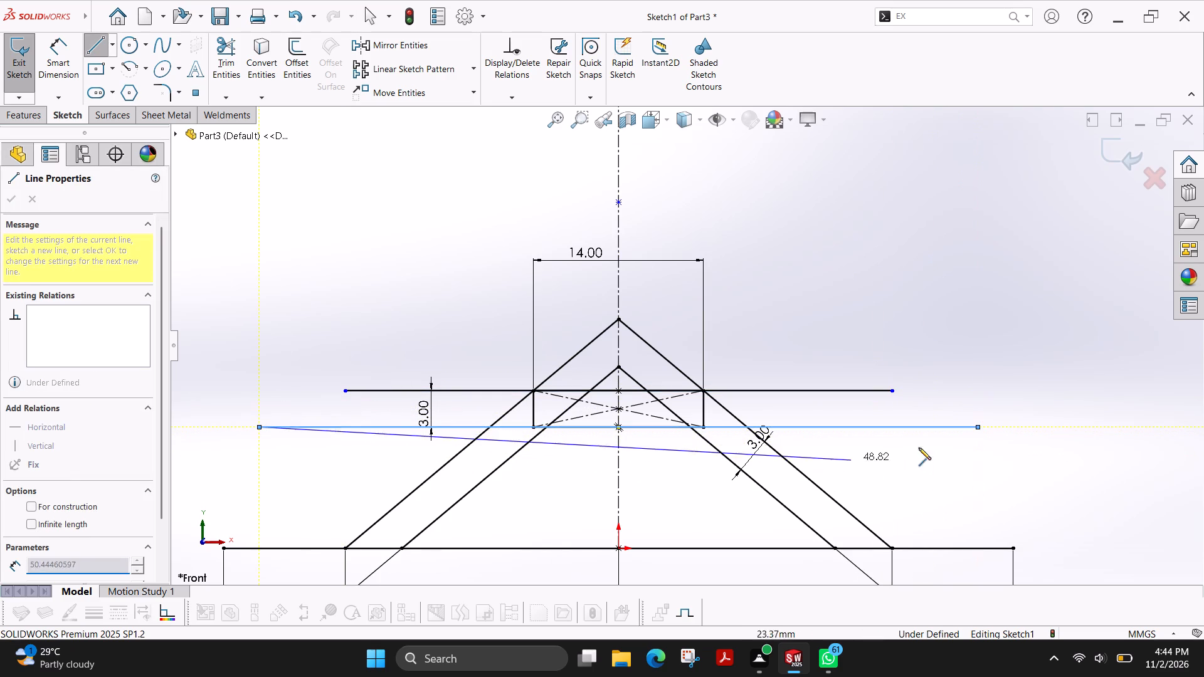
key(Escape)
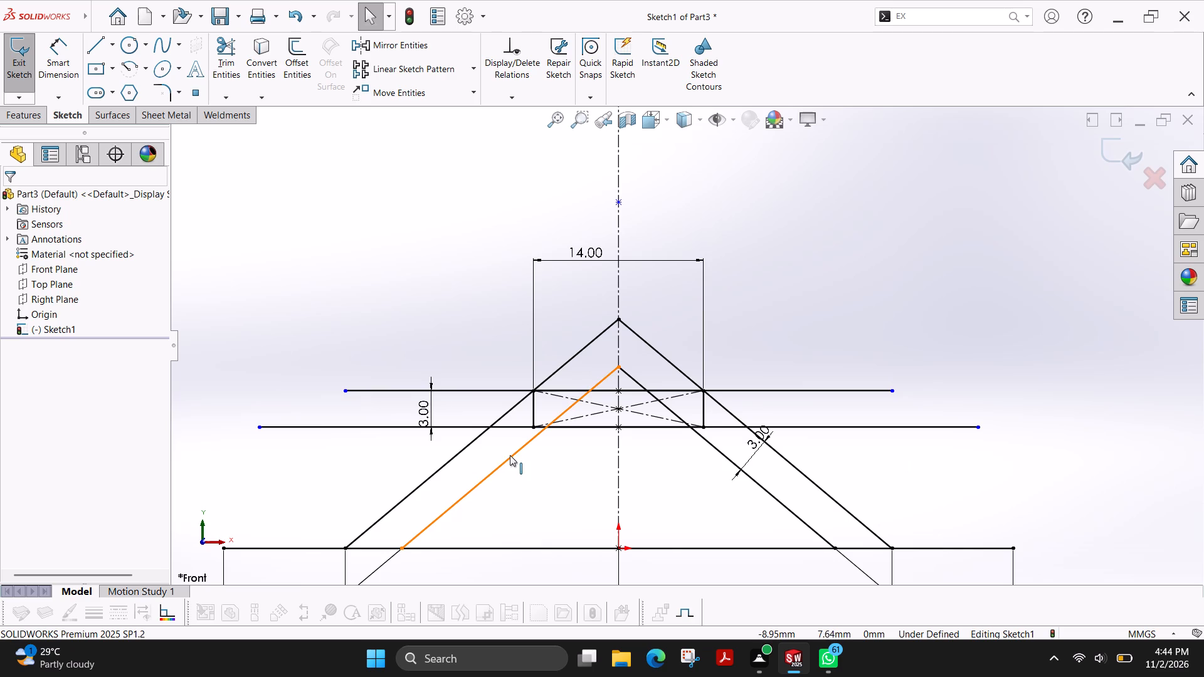
Offset the 65 mm base line 3 mm upward.
scroll(510, 454, up, 1)
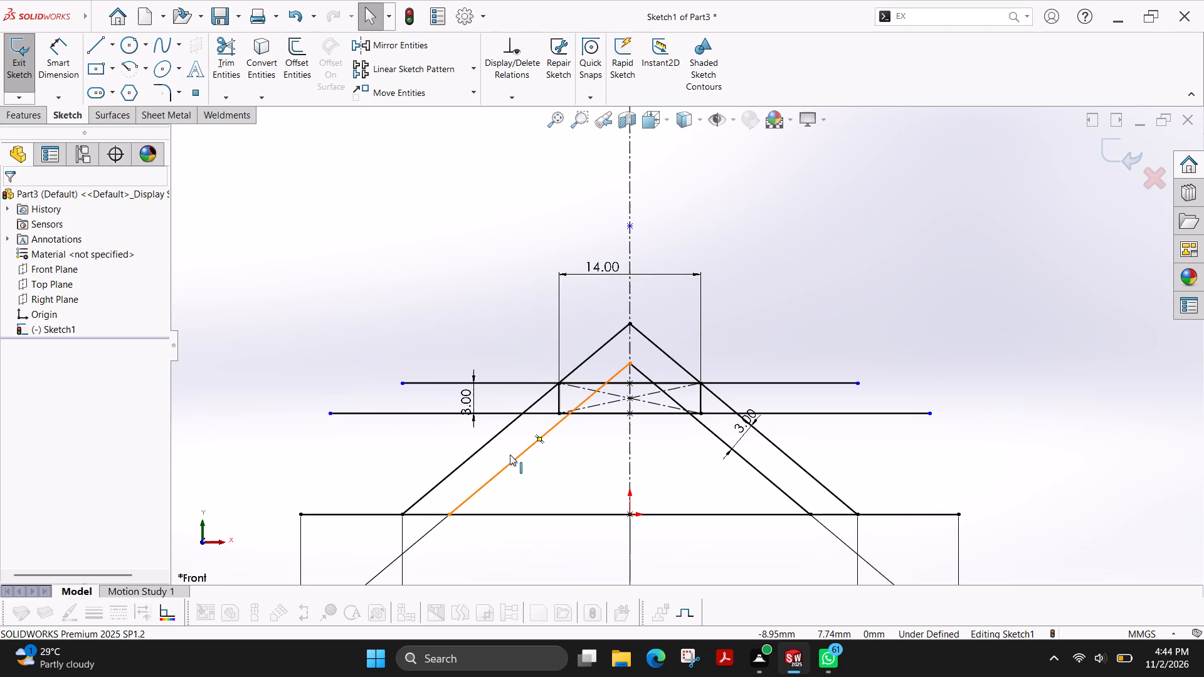
scroll(510, 454, up, 2)
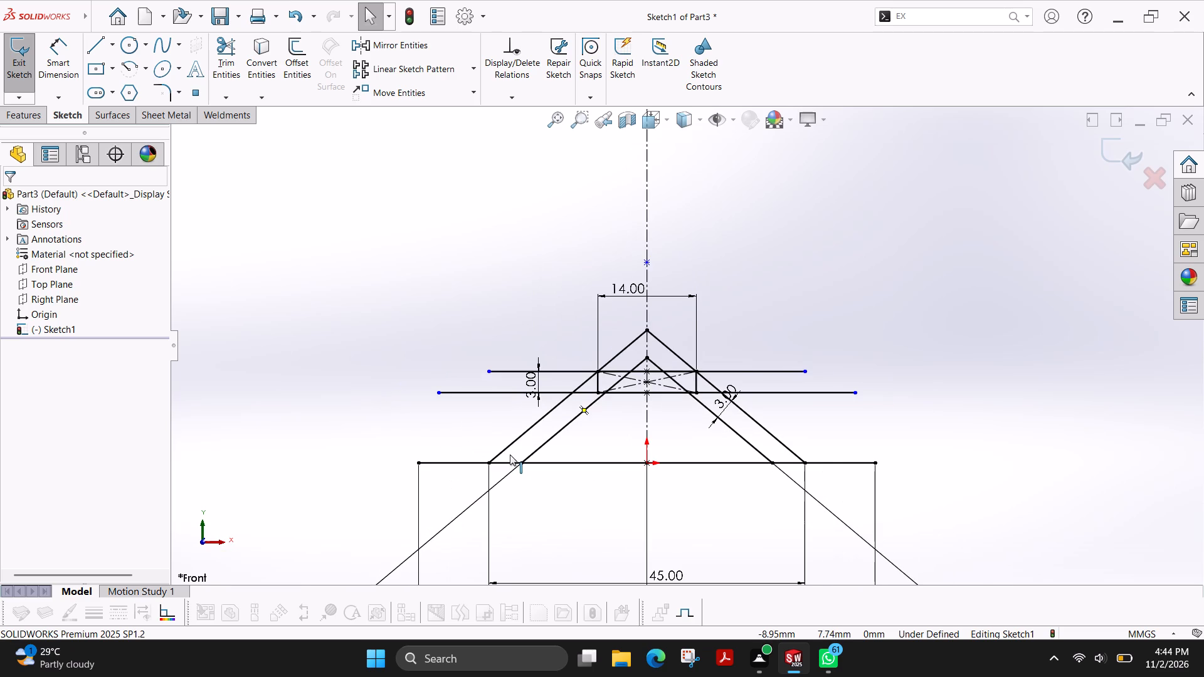
scroll(510, 454, down, 1)
click(620, 456)
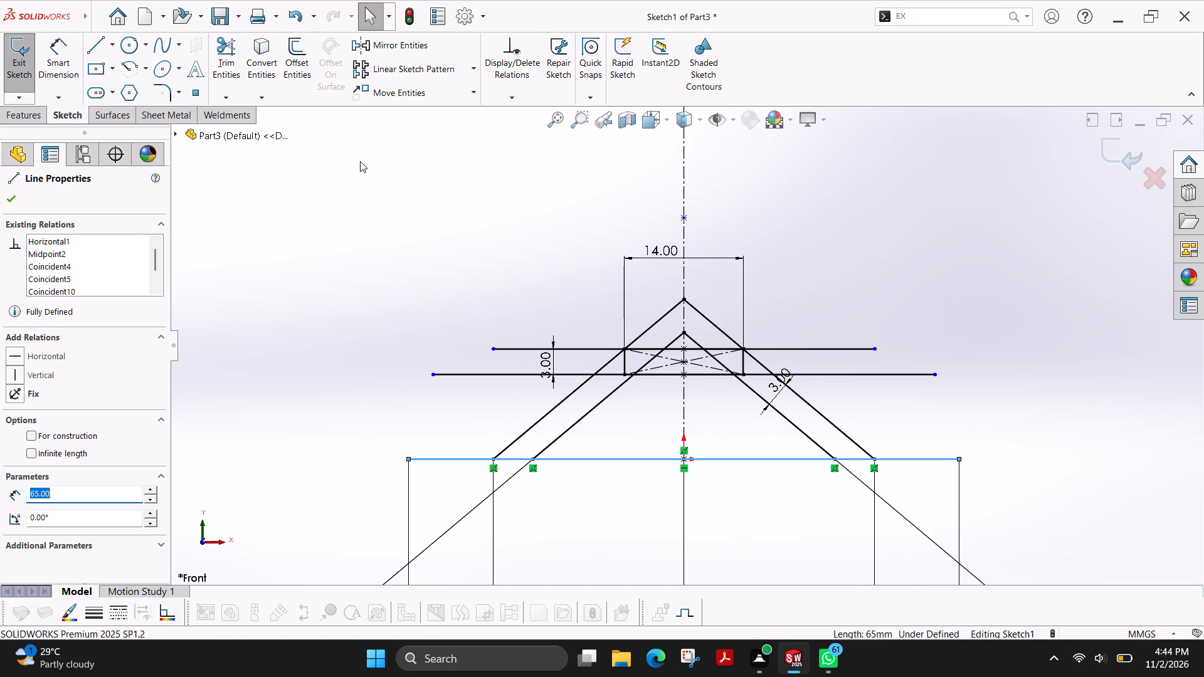
click(293, 72)
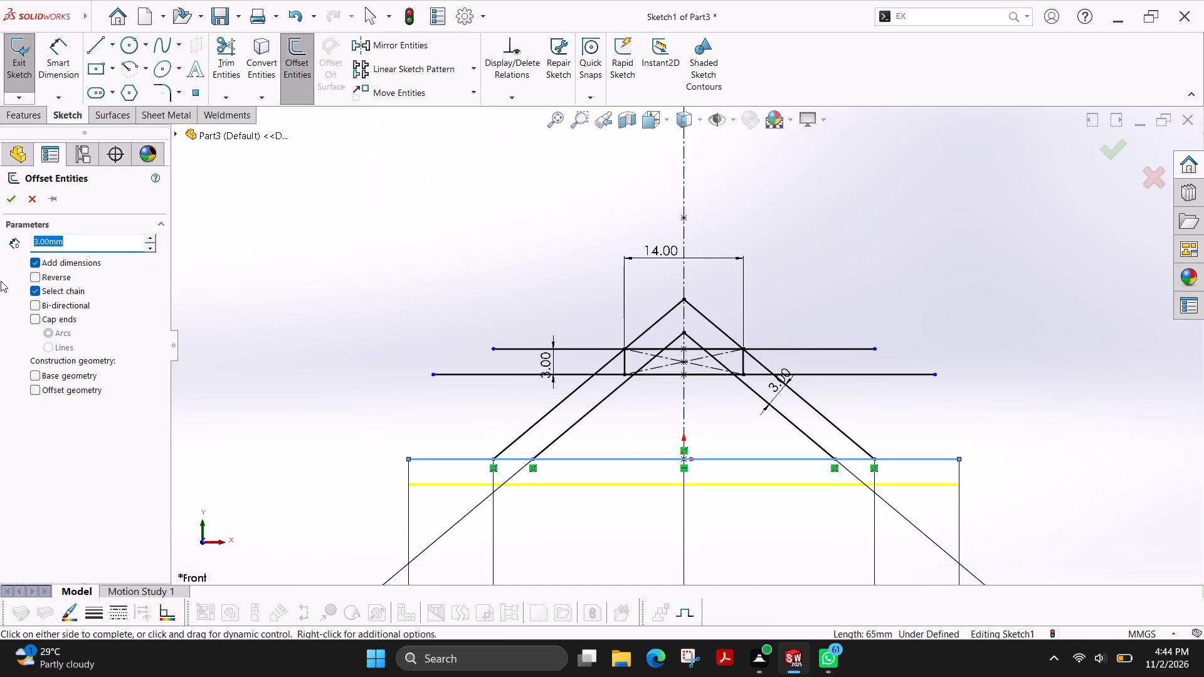
click(34, 279)
click(10, 204)
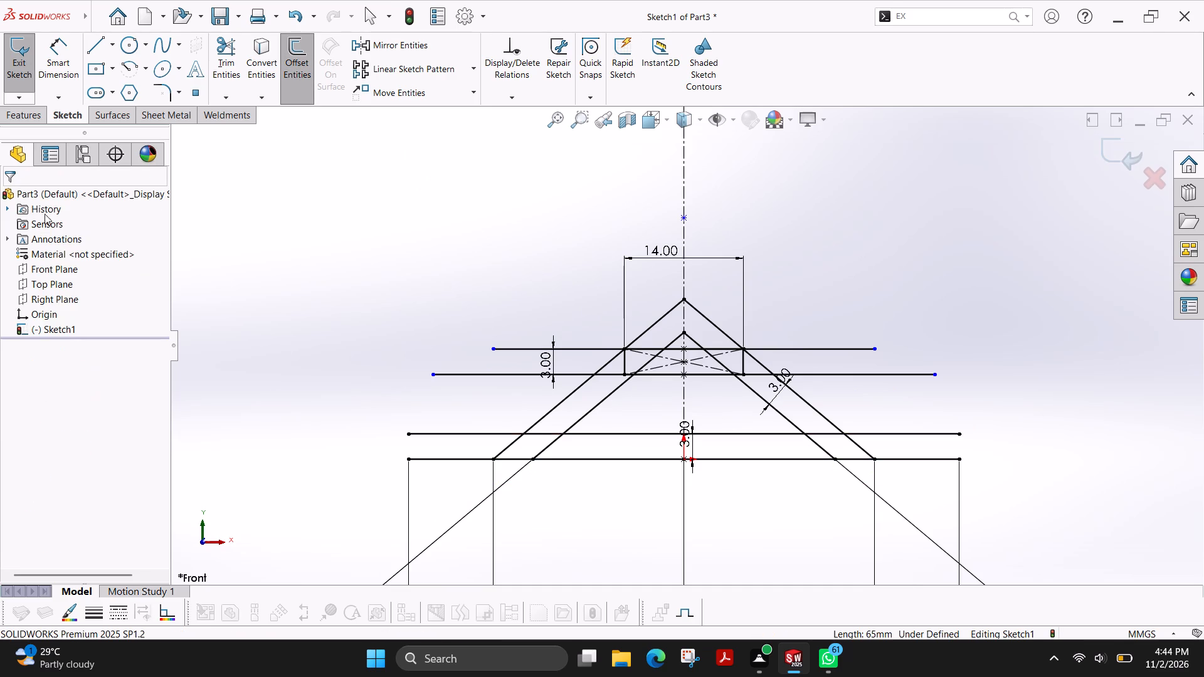
Delete both coincident relations from the rectangle's upper-left corner, freeing it from the outer sloped line and the horizontal line.
scroll(681, 397, down, 2)
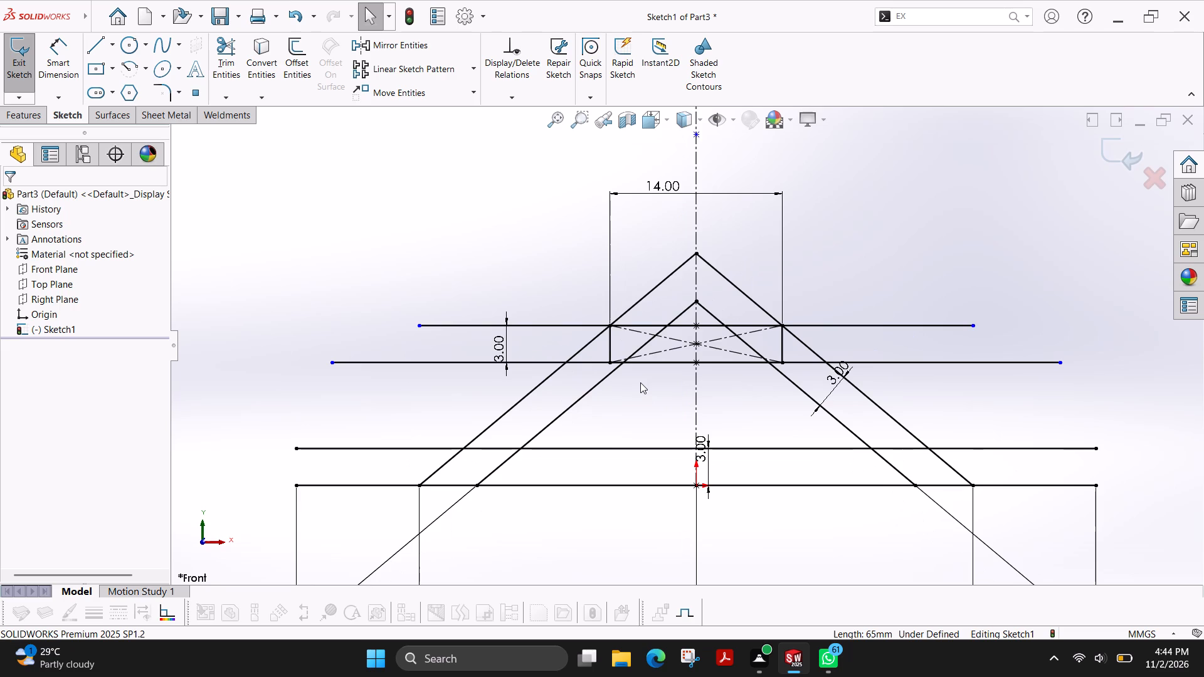
click(608, 327)
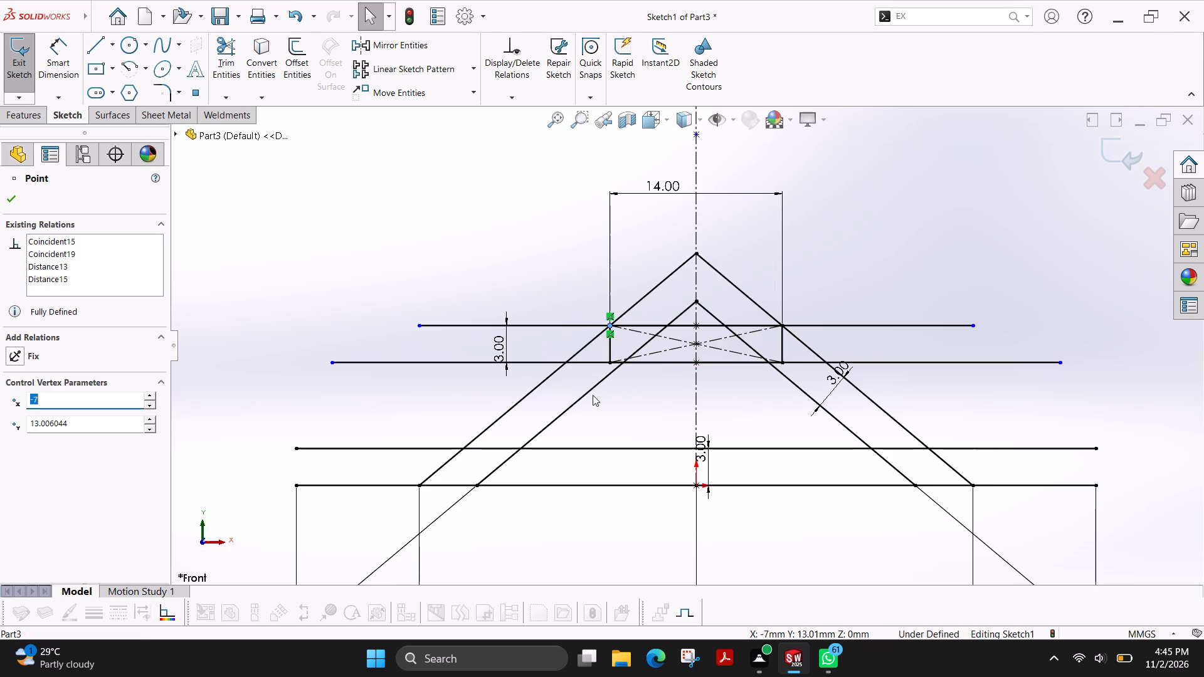
right_click(63, 253)
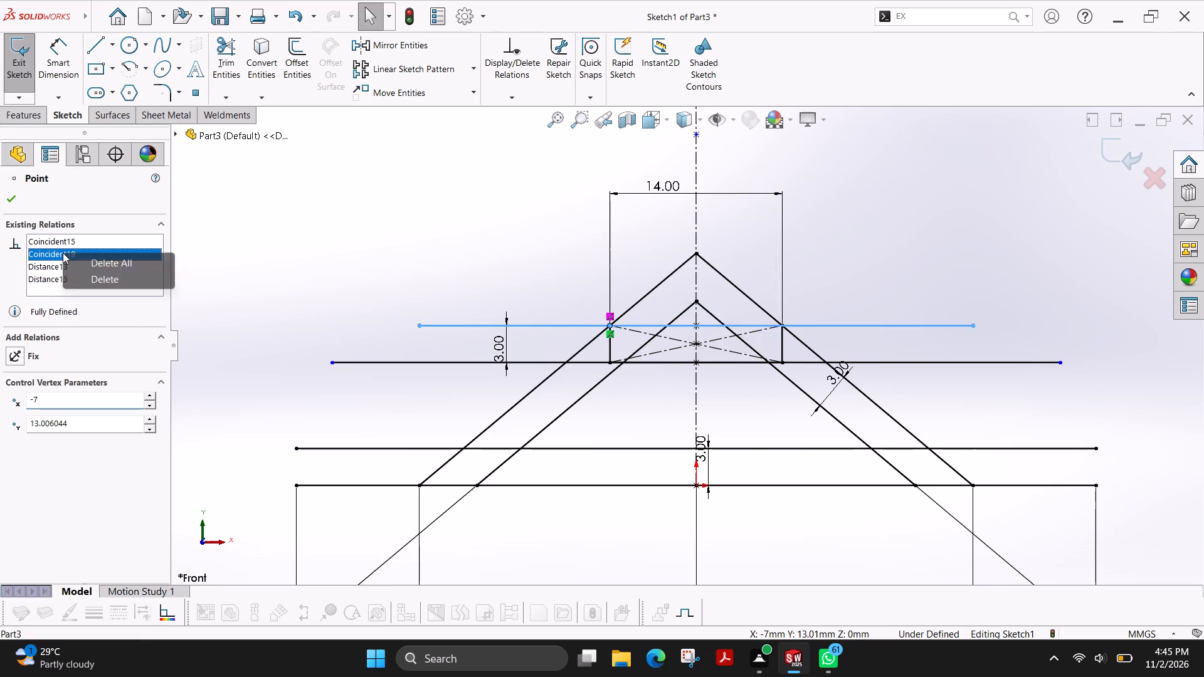
click(91, 275)
right_click(68, 243)
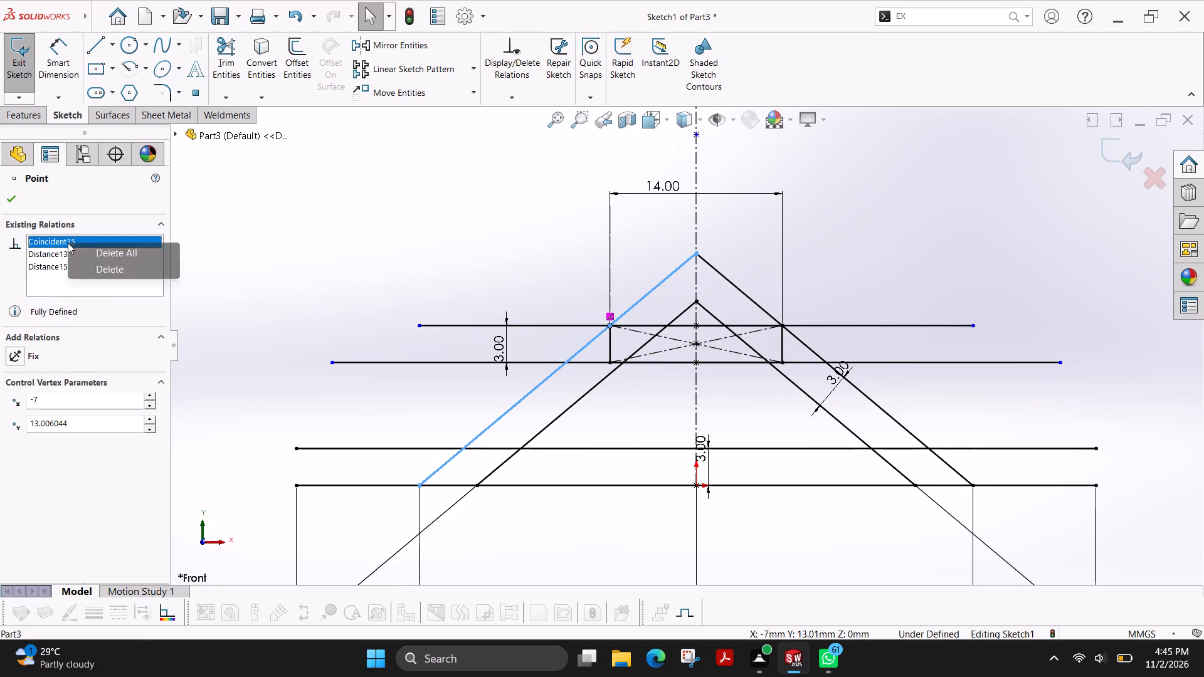
click(88, 266)
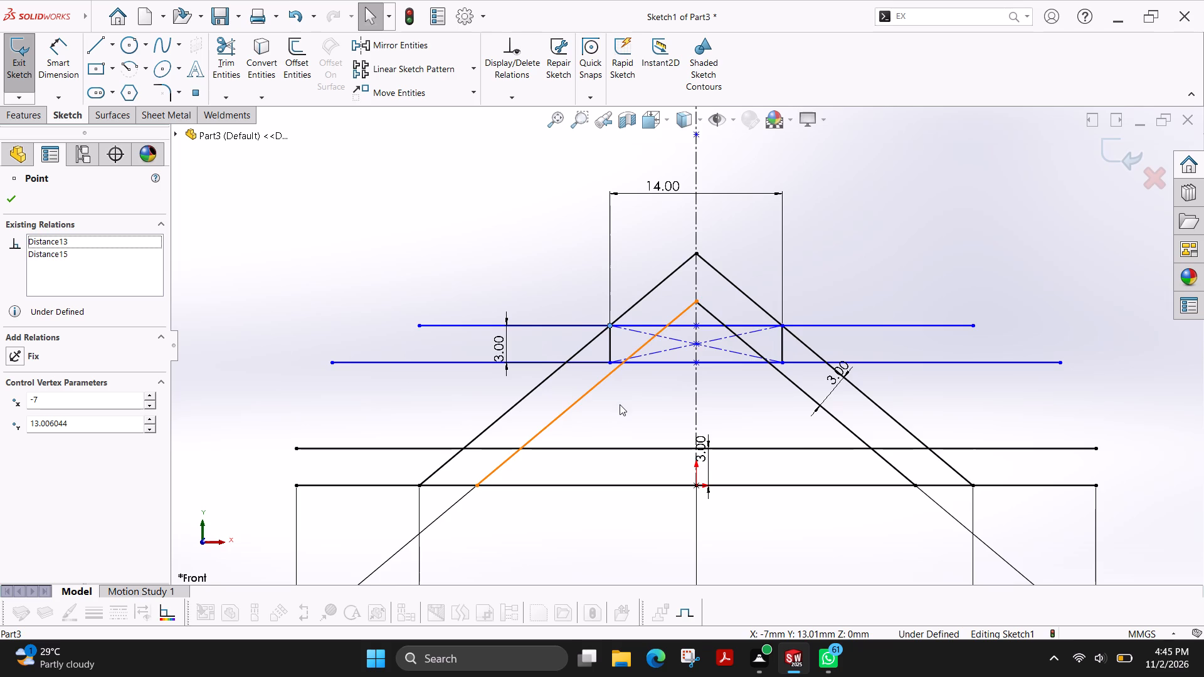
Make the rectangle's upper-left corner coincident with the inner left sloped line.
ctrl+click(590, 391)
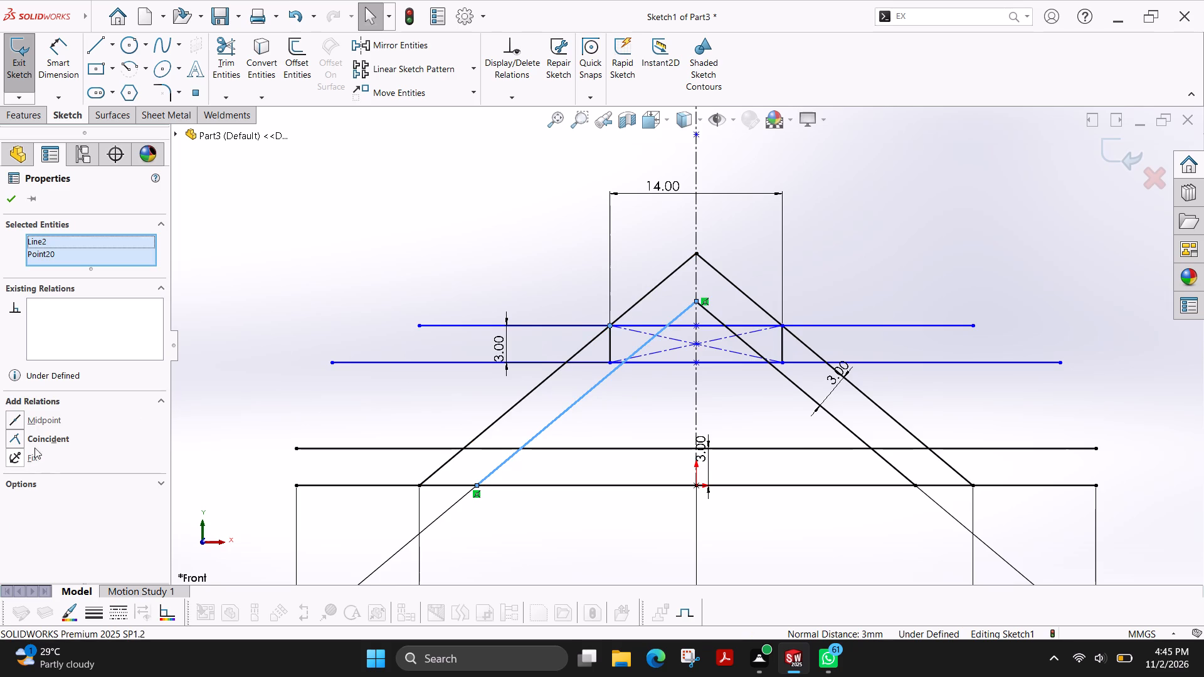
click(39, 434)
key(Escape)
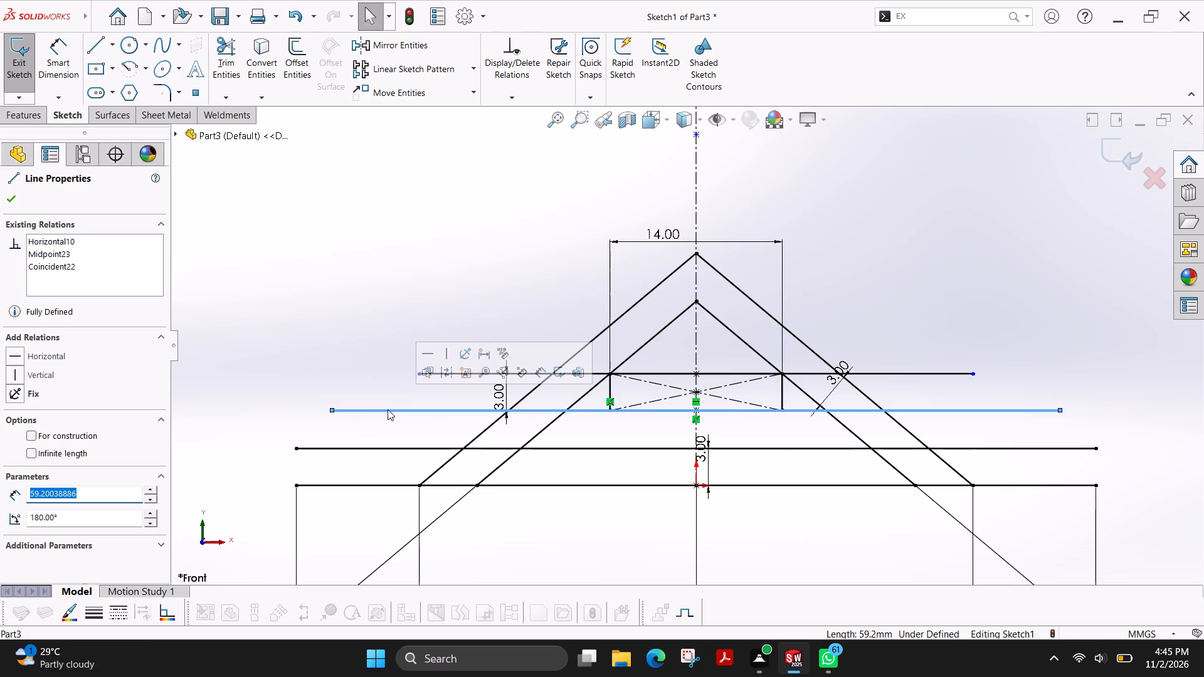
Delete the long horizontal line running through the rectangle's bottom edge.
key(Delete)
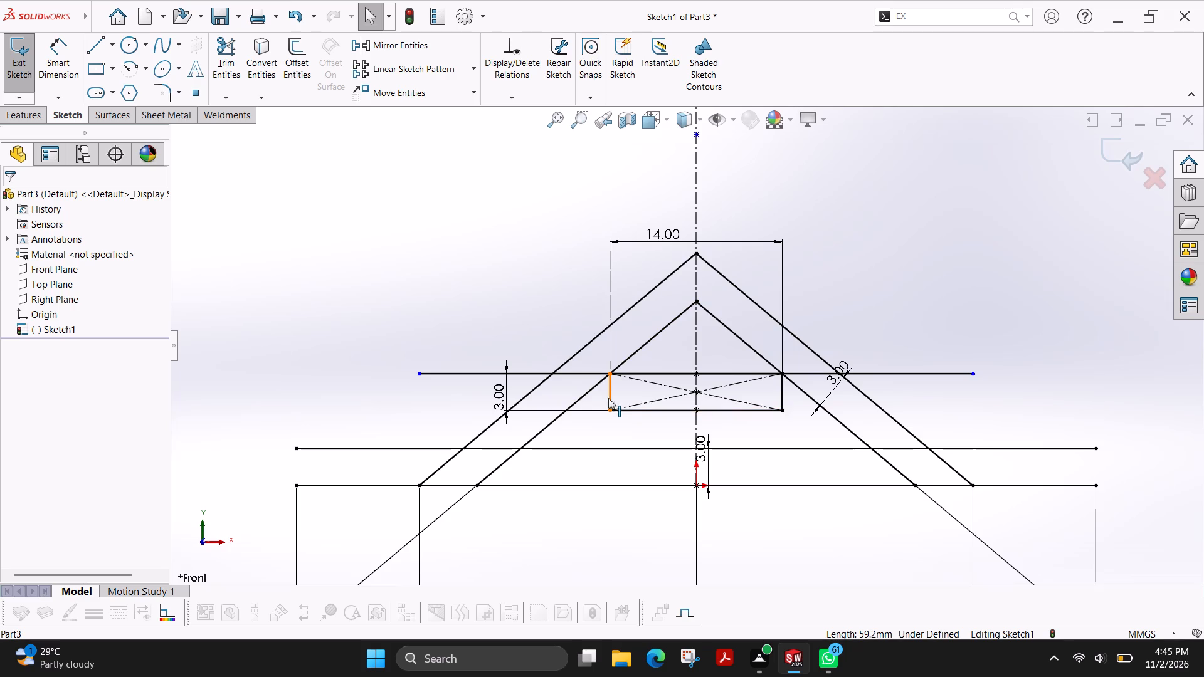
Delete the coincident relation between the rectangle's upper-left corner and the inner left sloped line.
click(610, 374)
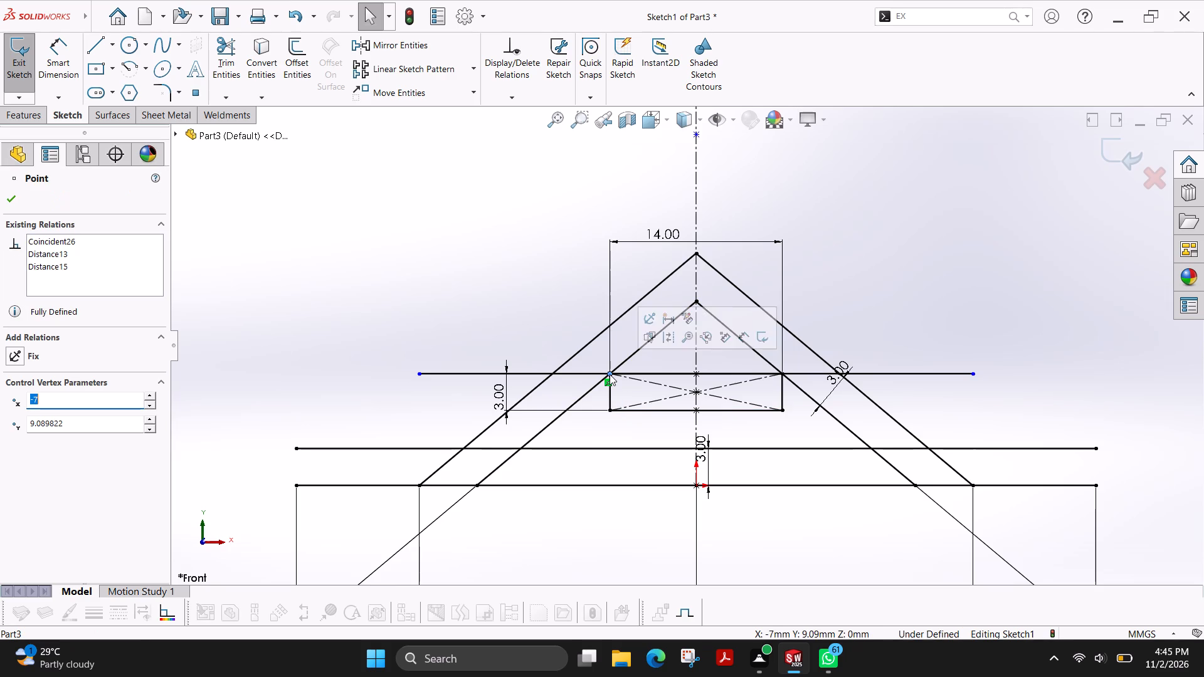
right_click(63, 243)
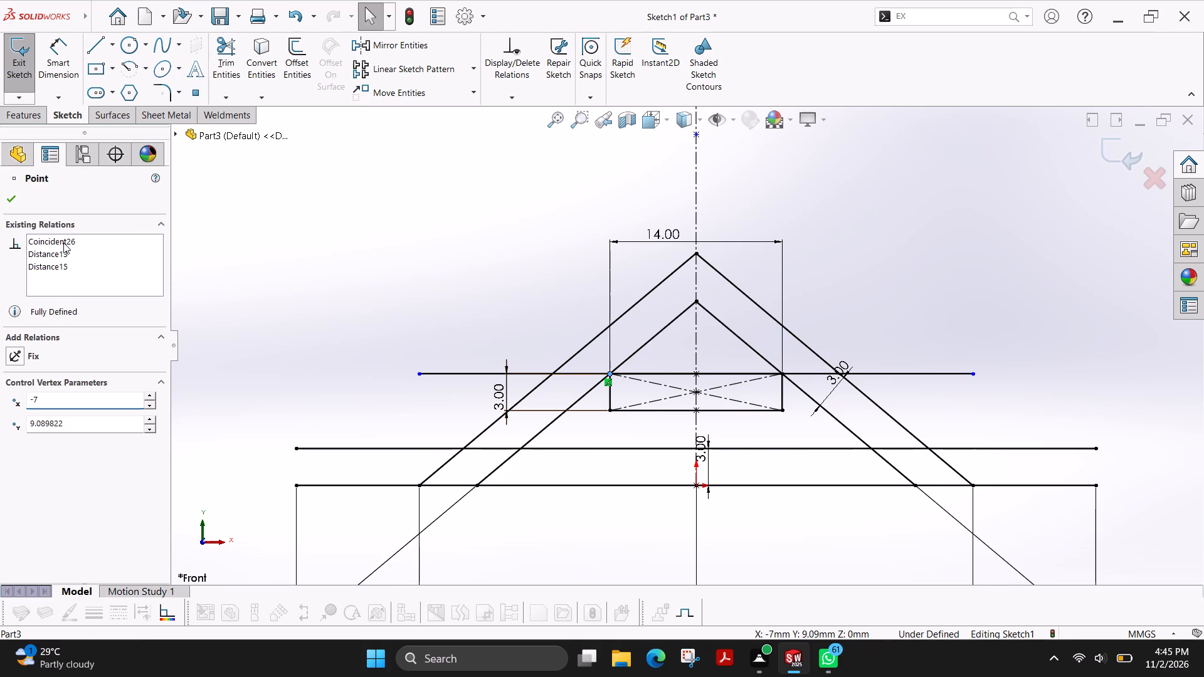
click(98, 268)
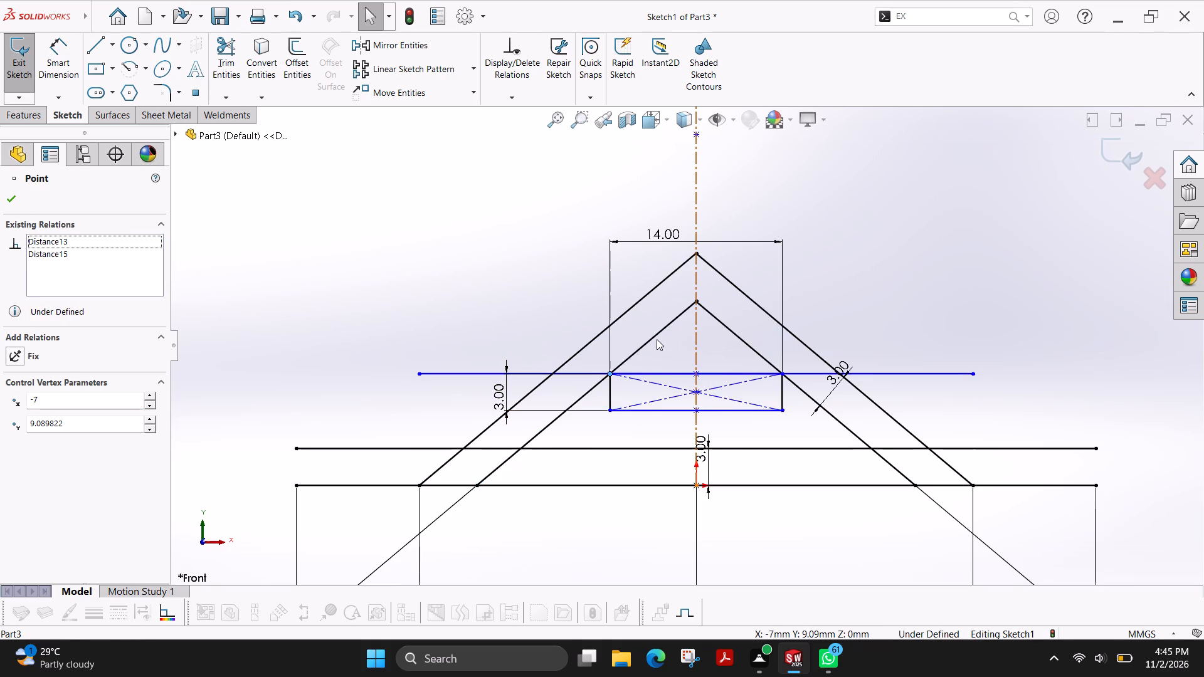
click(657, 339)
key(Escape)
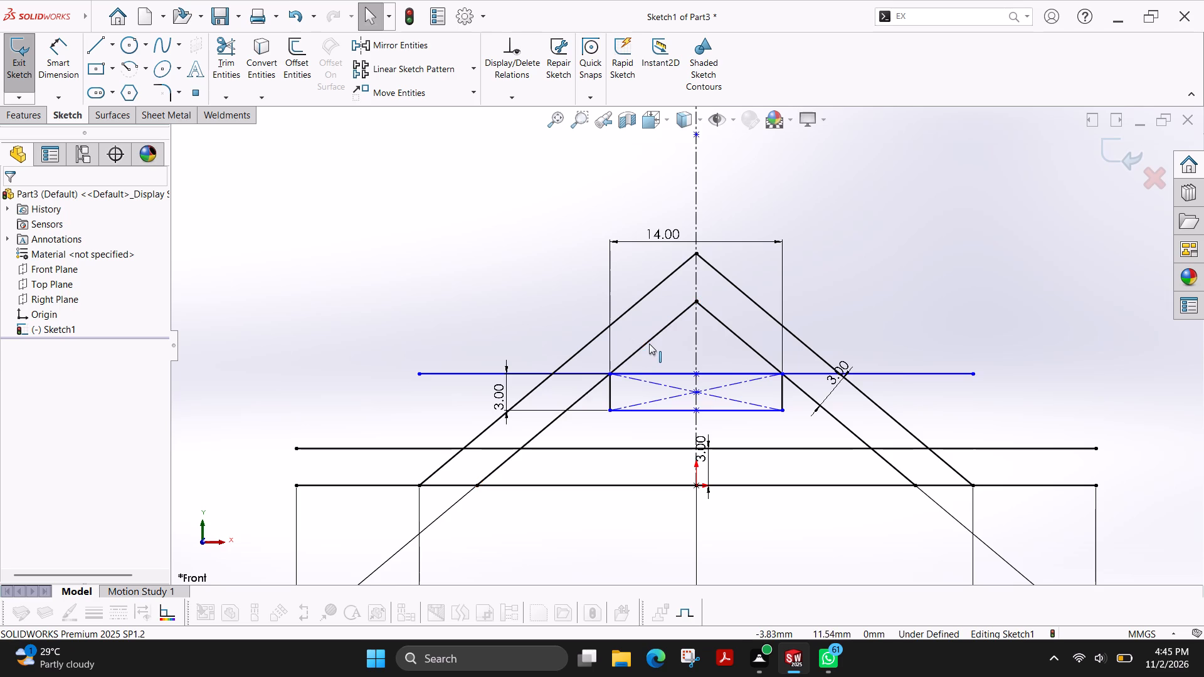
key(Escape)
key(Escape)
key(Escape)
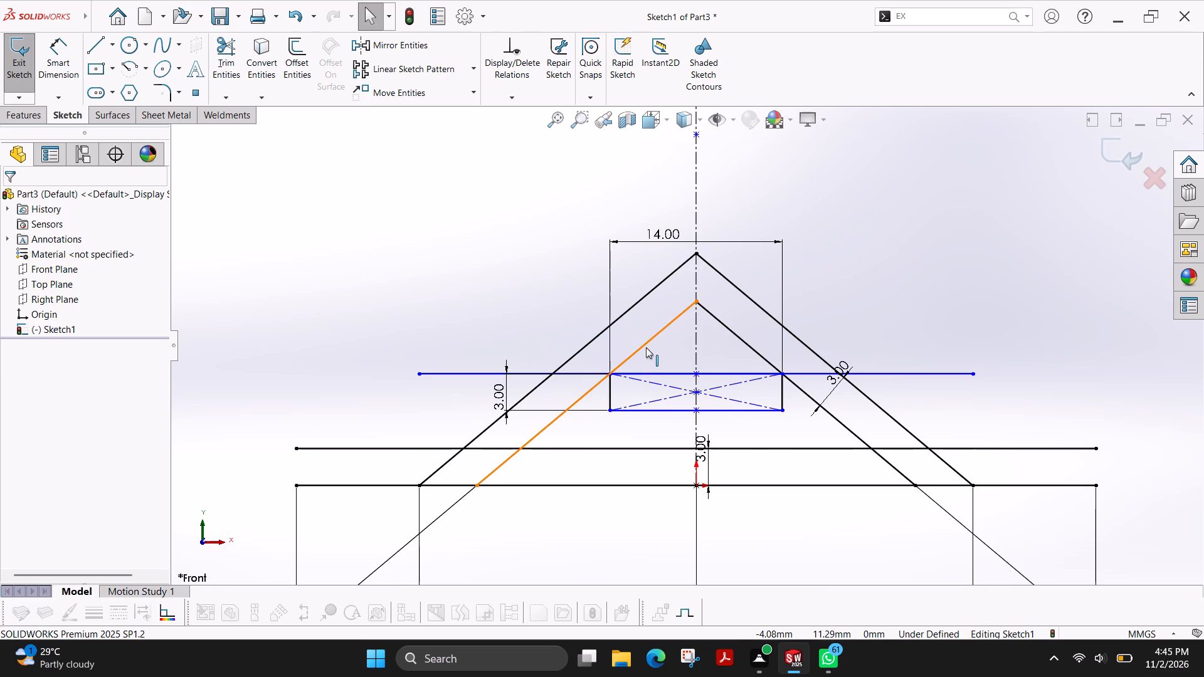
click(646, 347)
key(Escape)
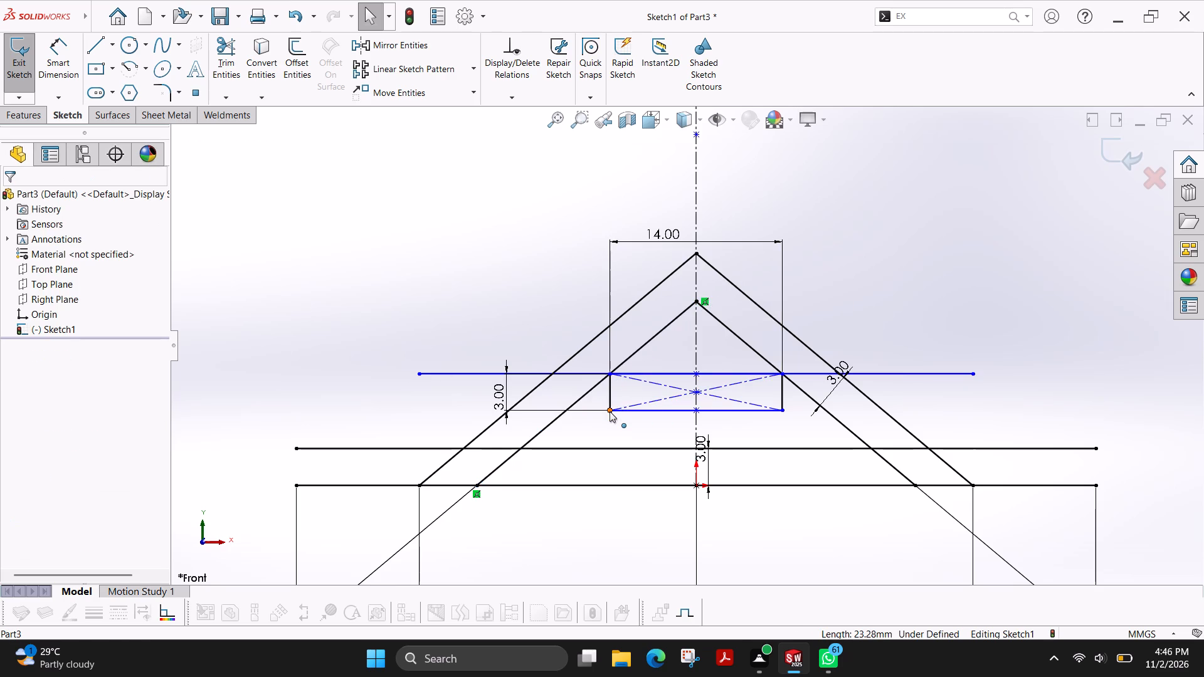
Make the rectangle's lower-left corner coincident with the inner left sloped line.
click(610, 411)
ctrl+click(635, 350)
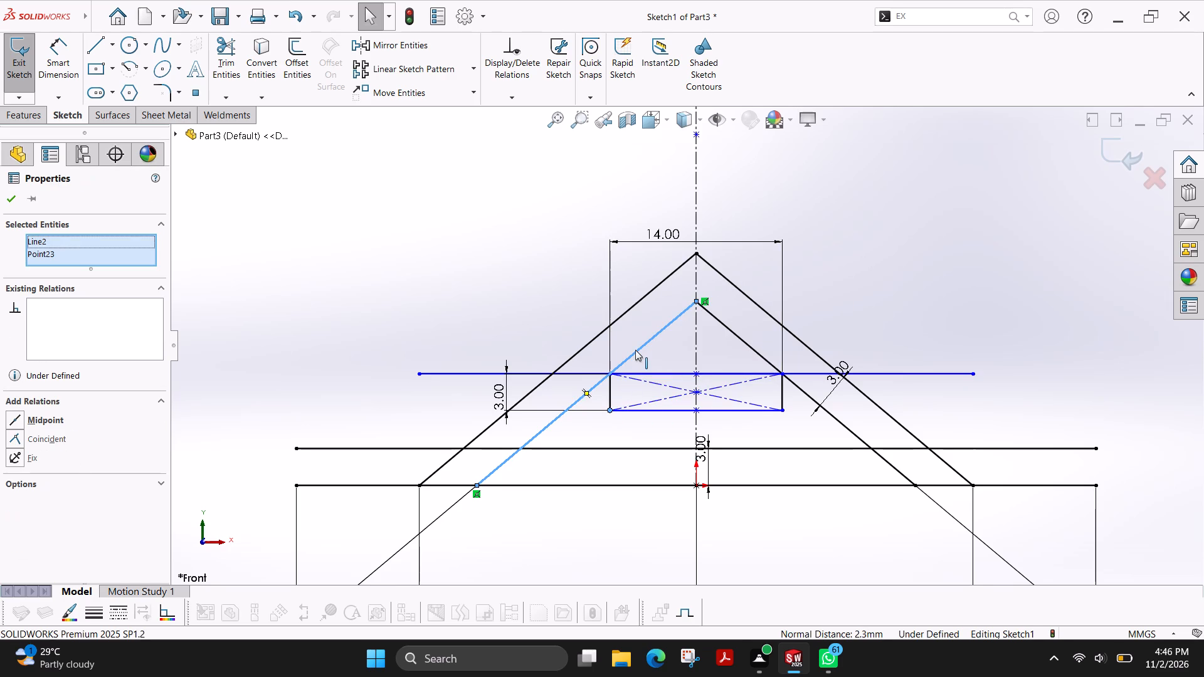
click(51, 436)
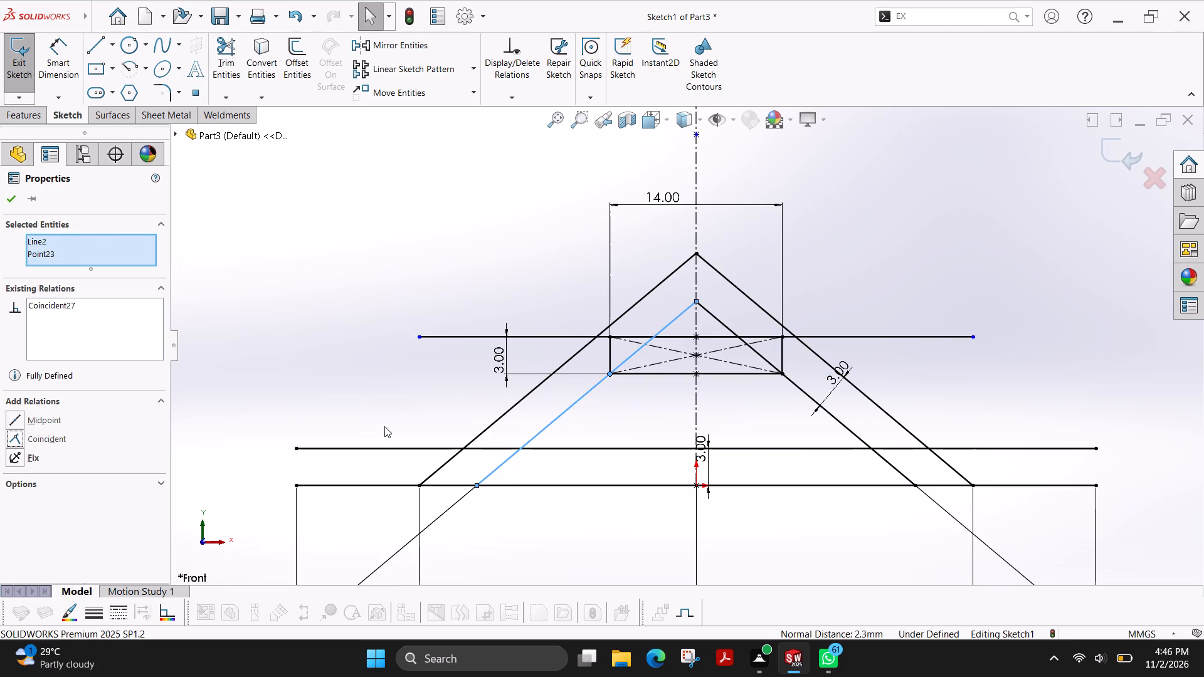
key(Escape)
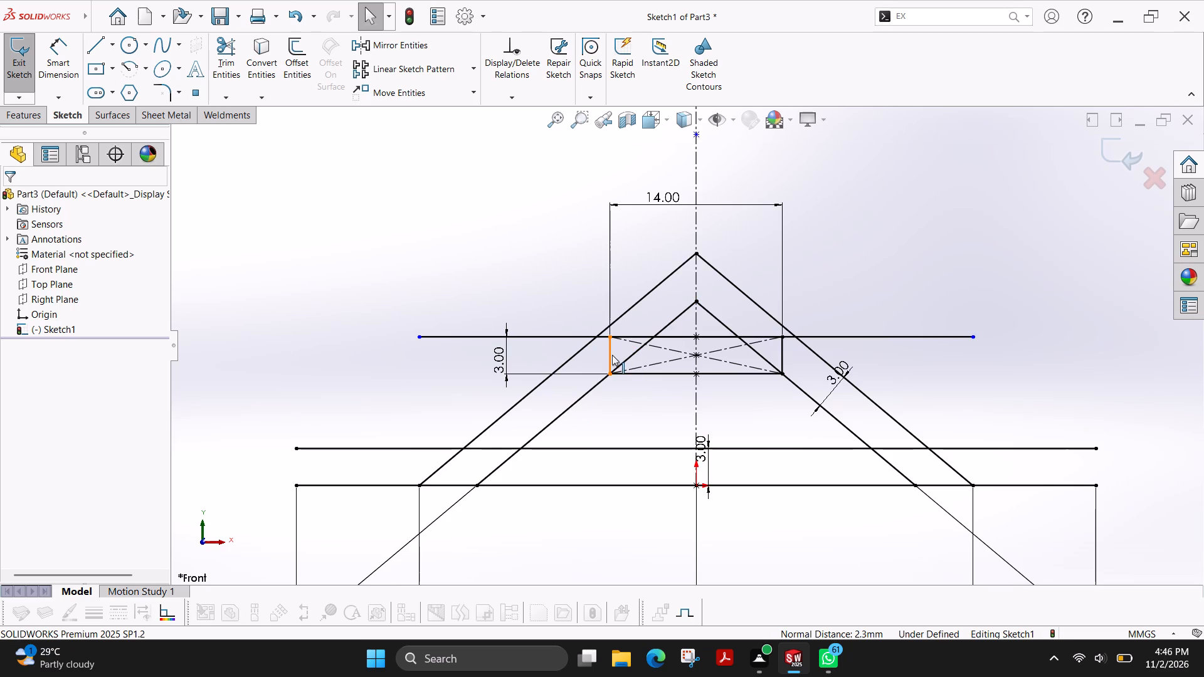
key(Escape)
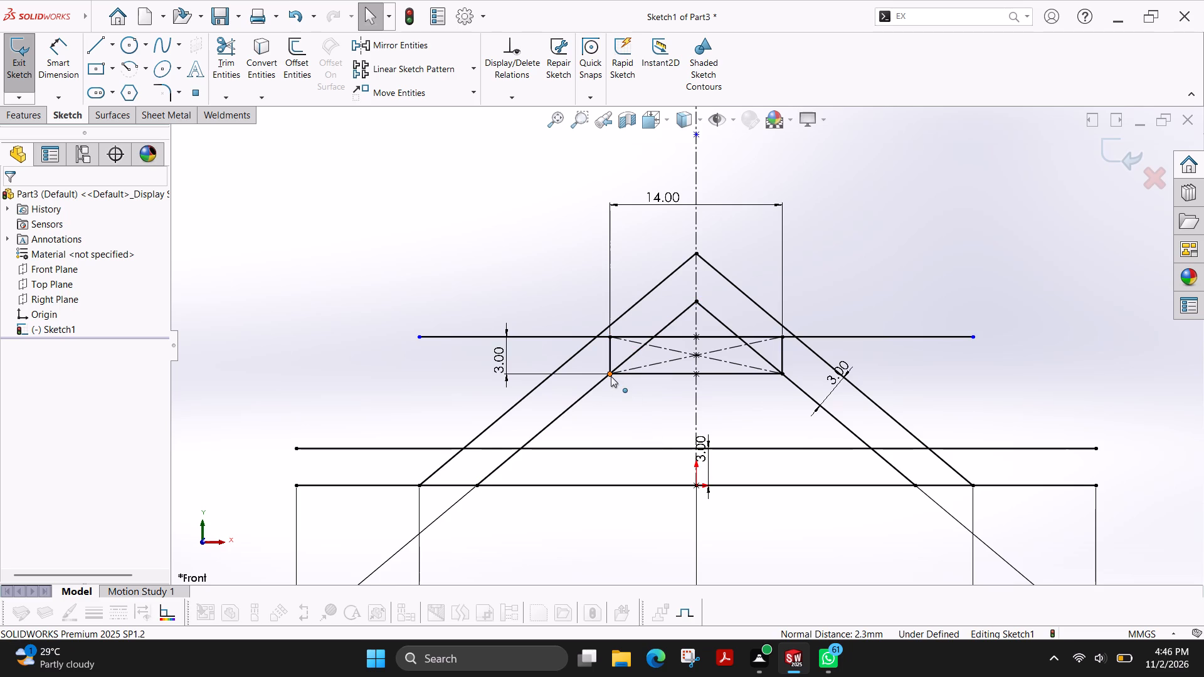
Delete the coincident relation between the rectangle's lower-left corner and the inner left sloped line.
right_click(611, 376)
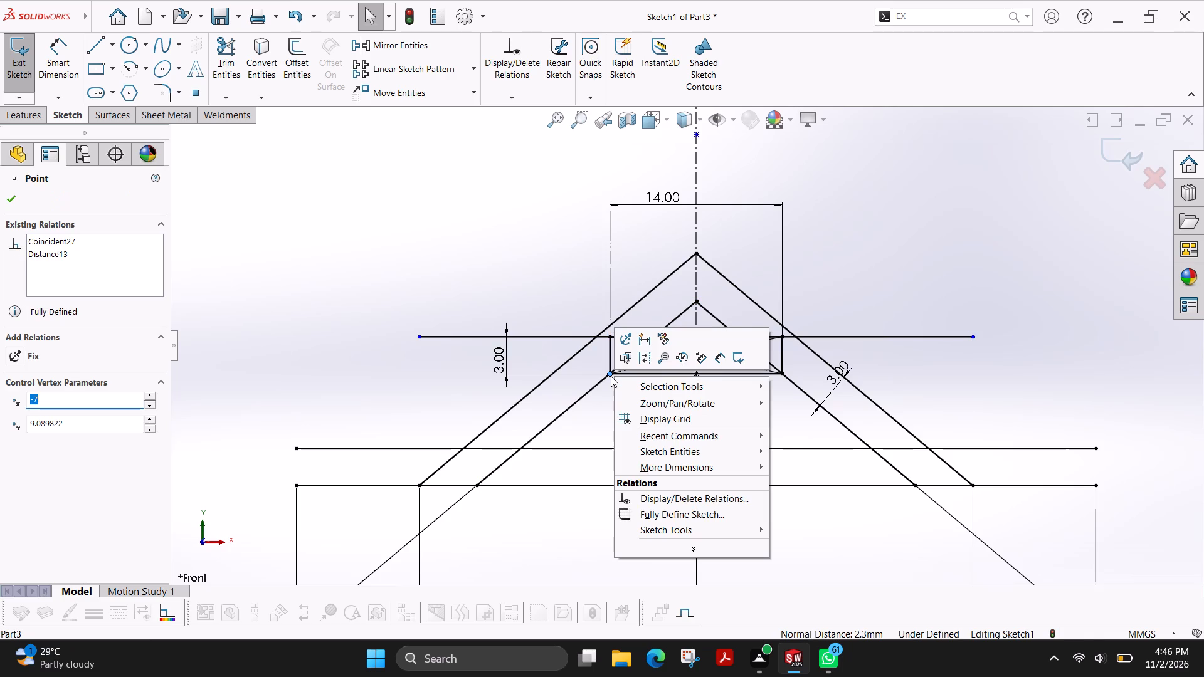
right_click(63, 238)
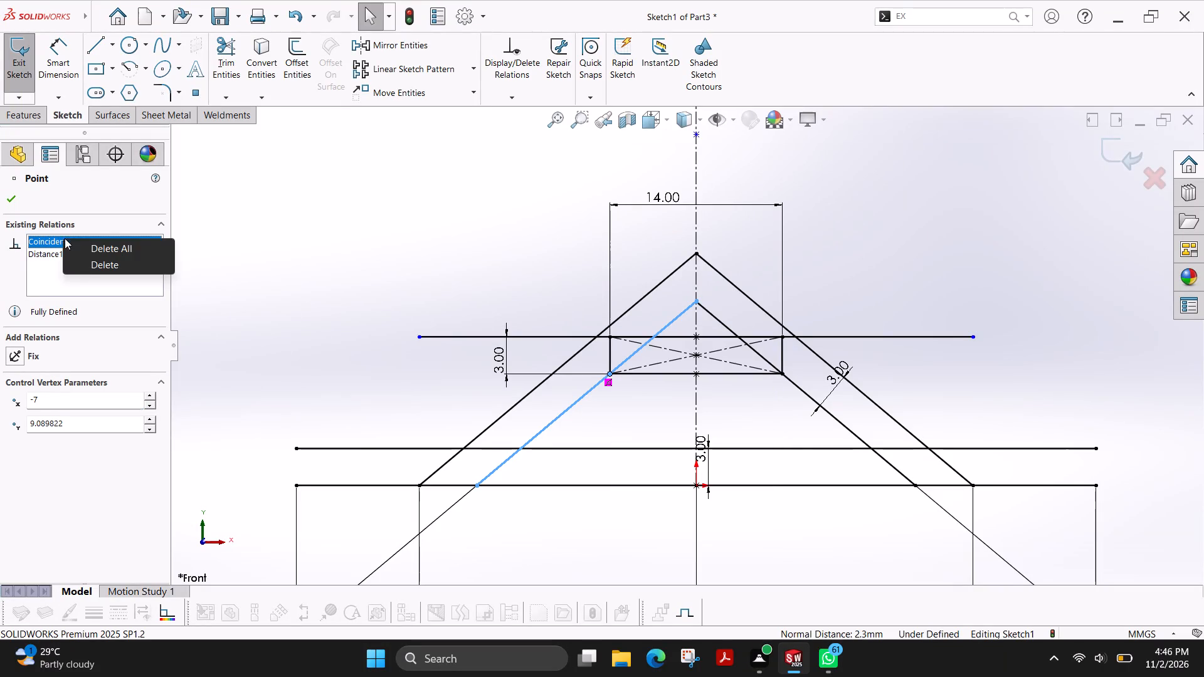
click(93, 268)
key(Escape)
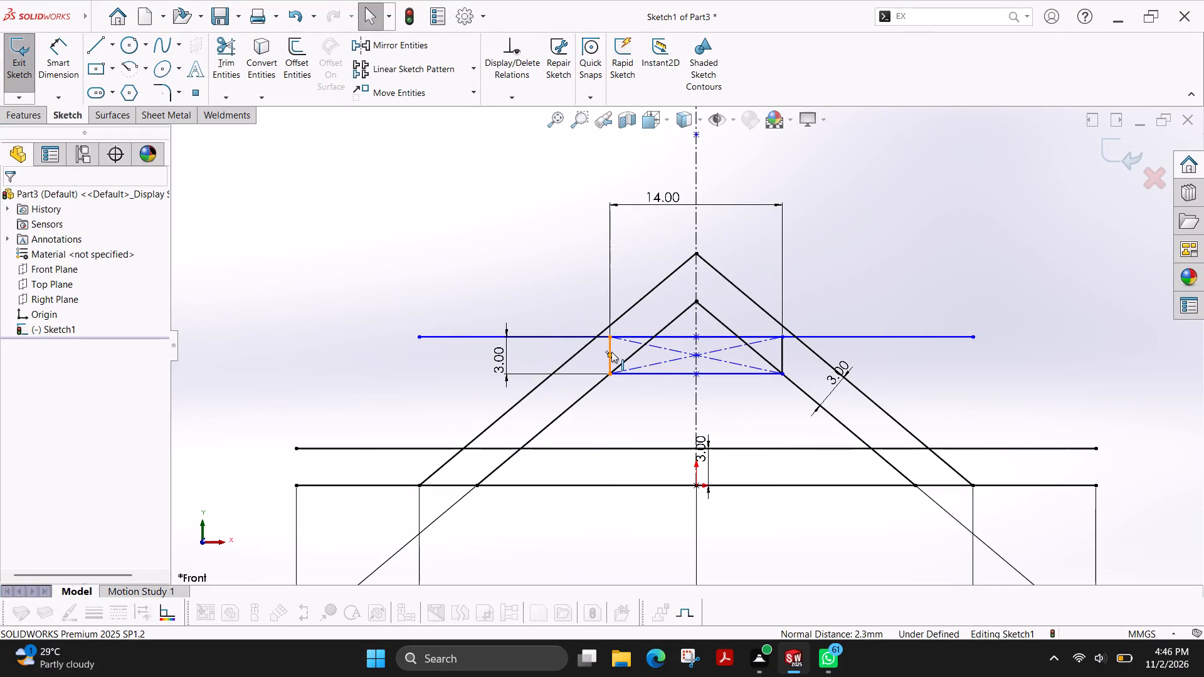
Make the midpoint of the rectangle's left side coincident with the inner left sloped line.
click(609, 354)
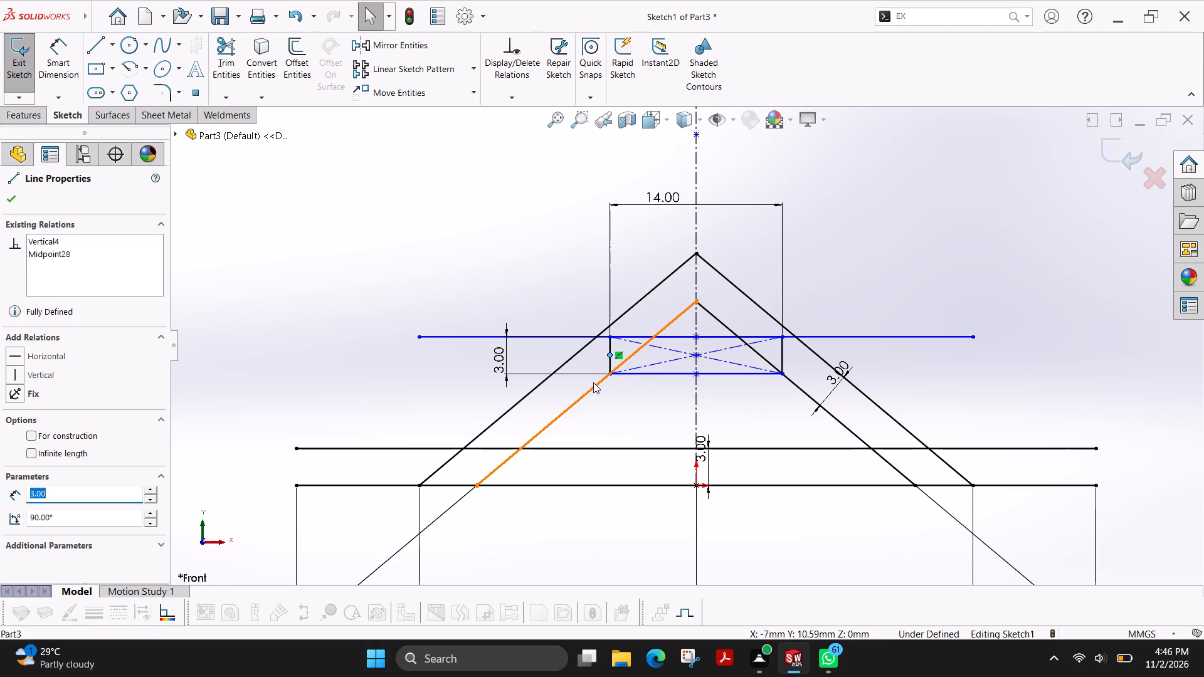
ctrl+click(593, 387)
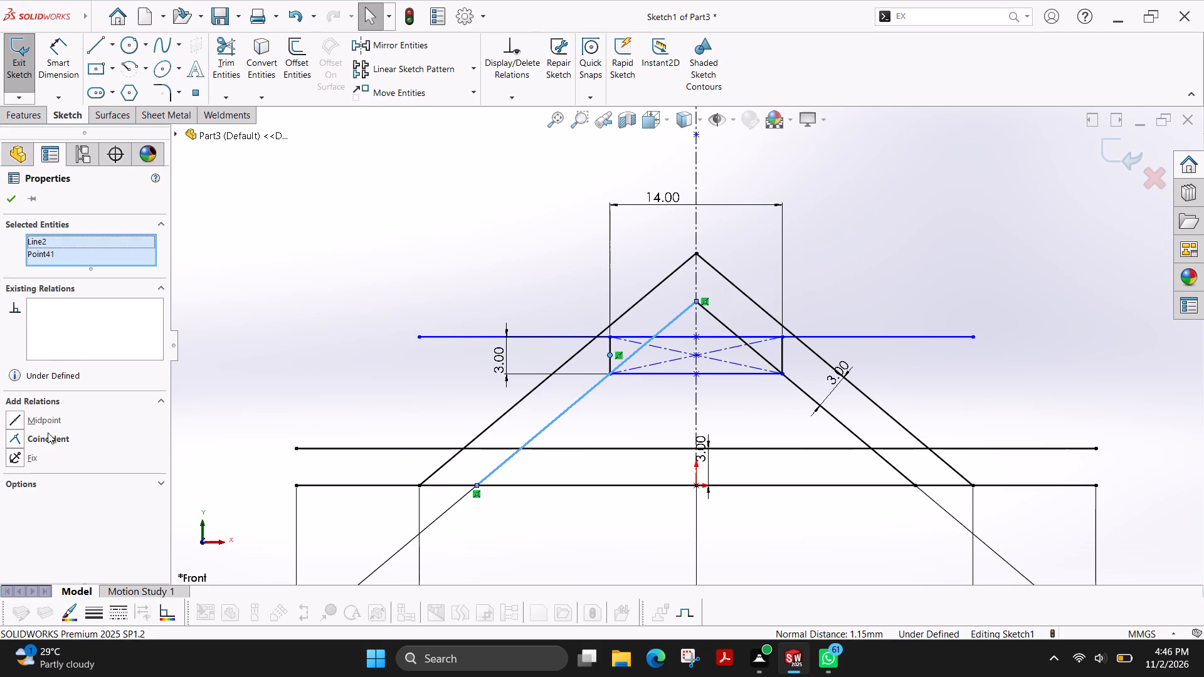
click(46, 439)
key(Escape)
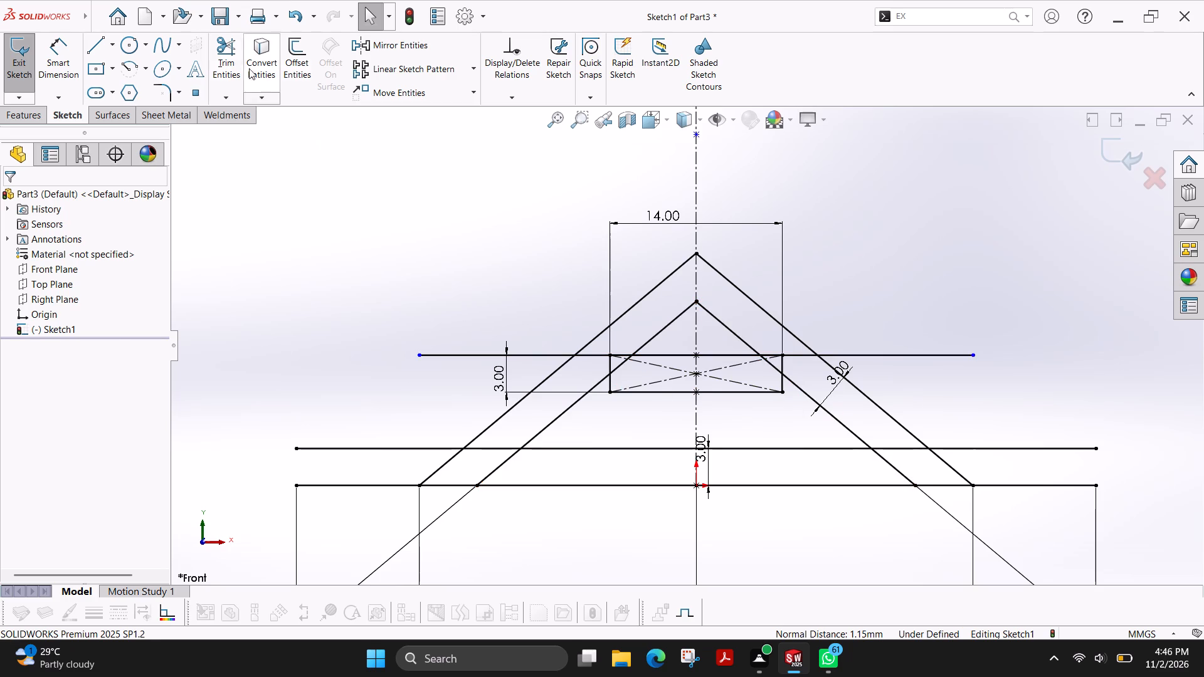
Trim away both sloped peaks above the horizontal line along the rectangle's top, and that line's ends beyond the outer slopes.
click(230, 66)
drag(744, 268, 714, 330)
drag(638, 263, 672, 337)
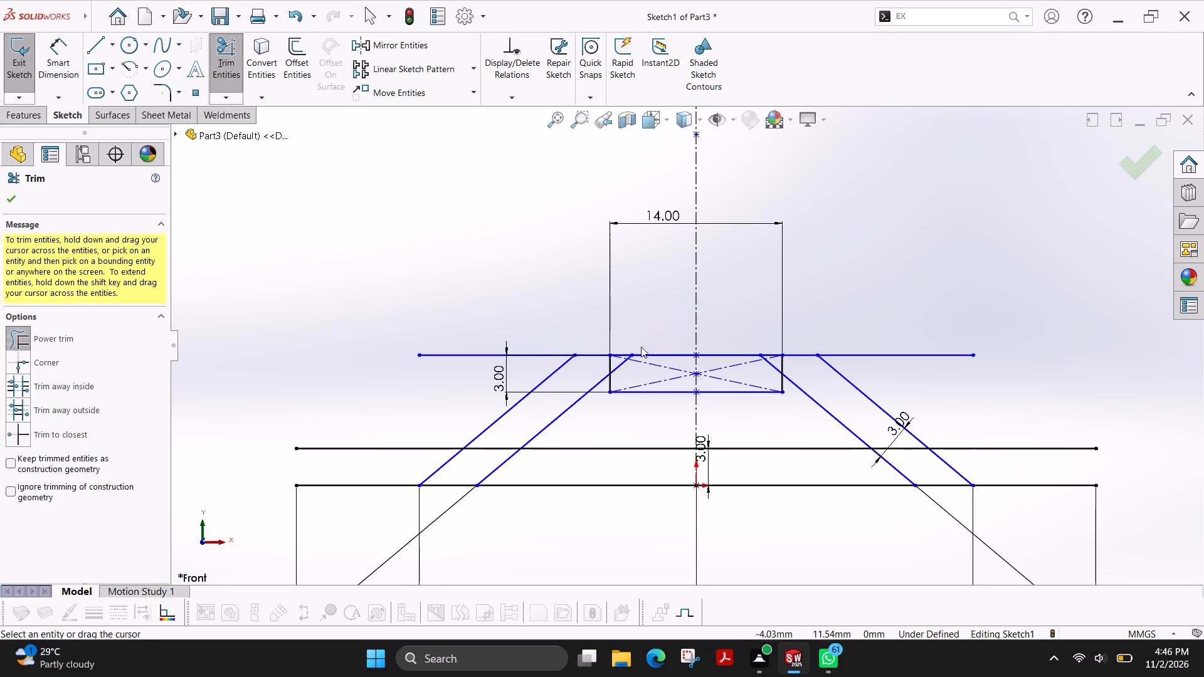
drag(556, 323, 493, 389)
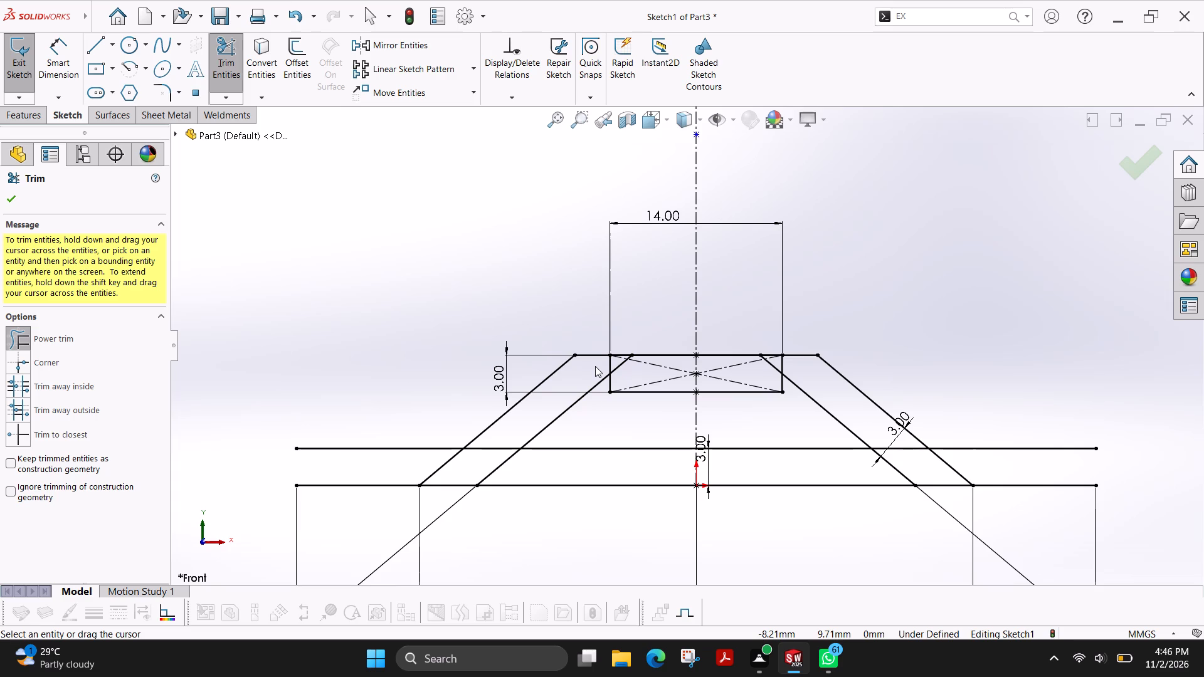
key(Escape)
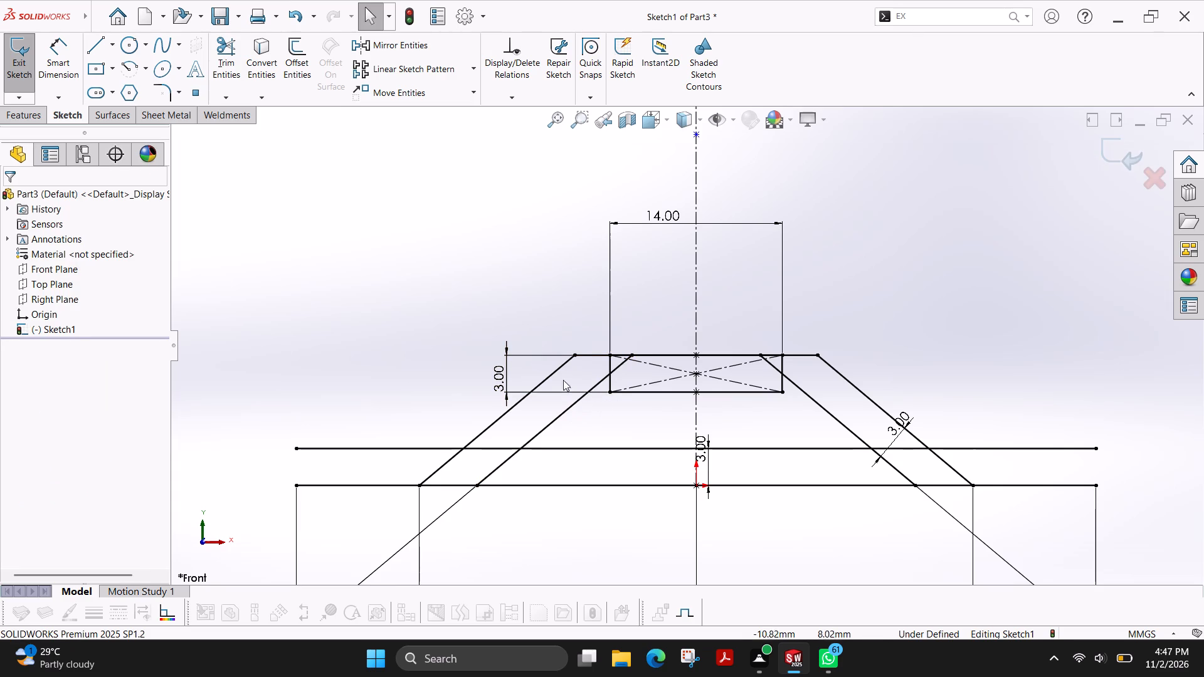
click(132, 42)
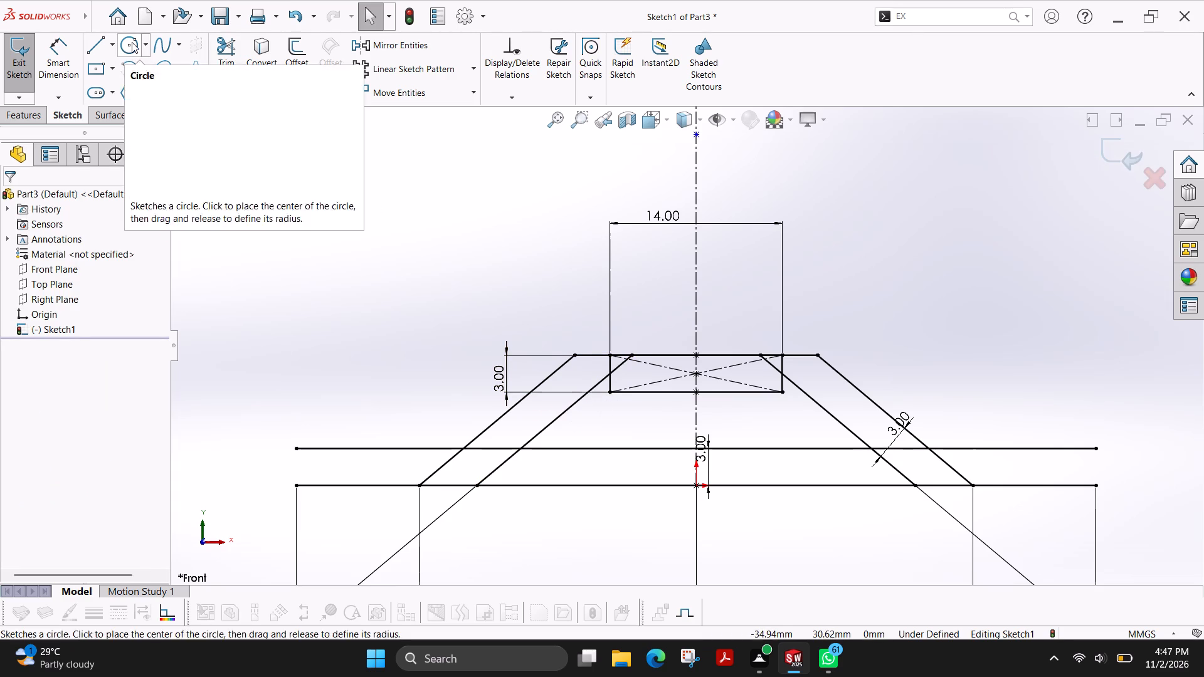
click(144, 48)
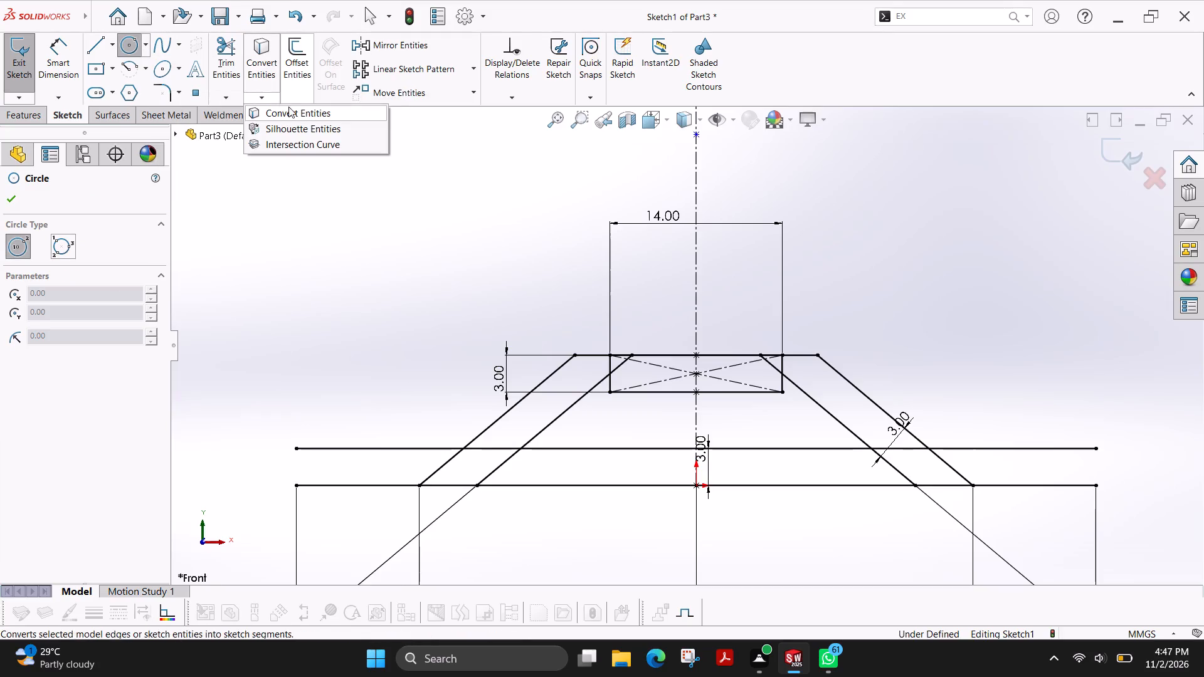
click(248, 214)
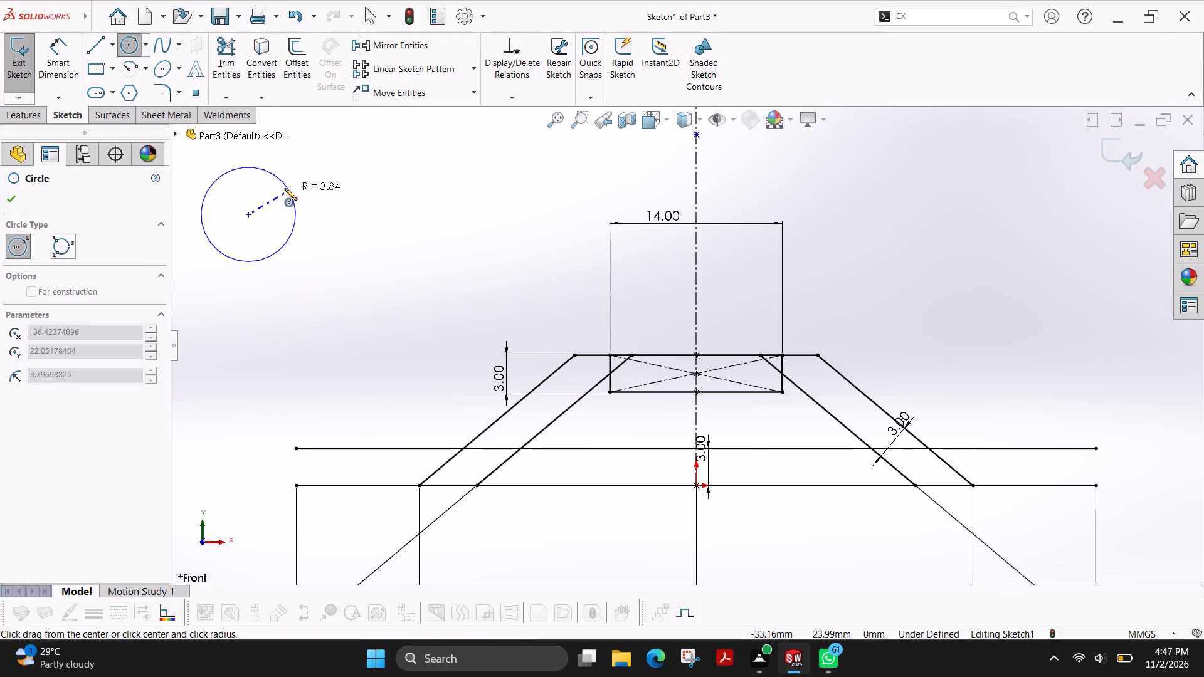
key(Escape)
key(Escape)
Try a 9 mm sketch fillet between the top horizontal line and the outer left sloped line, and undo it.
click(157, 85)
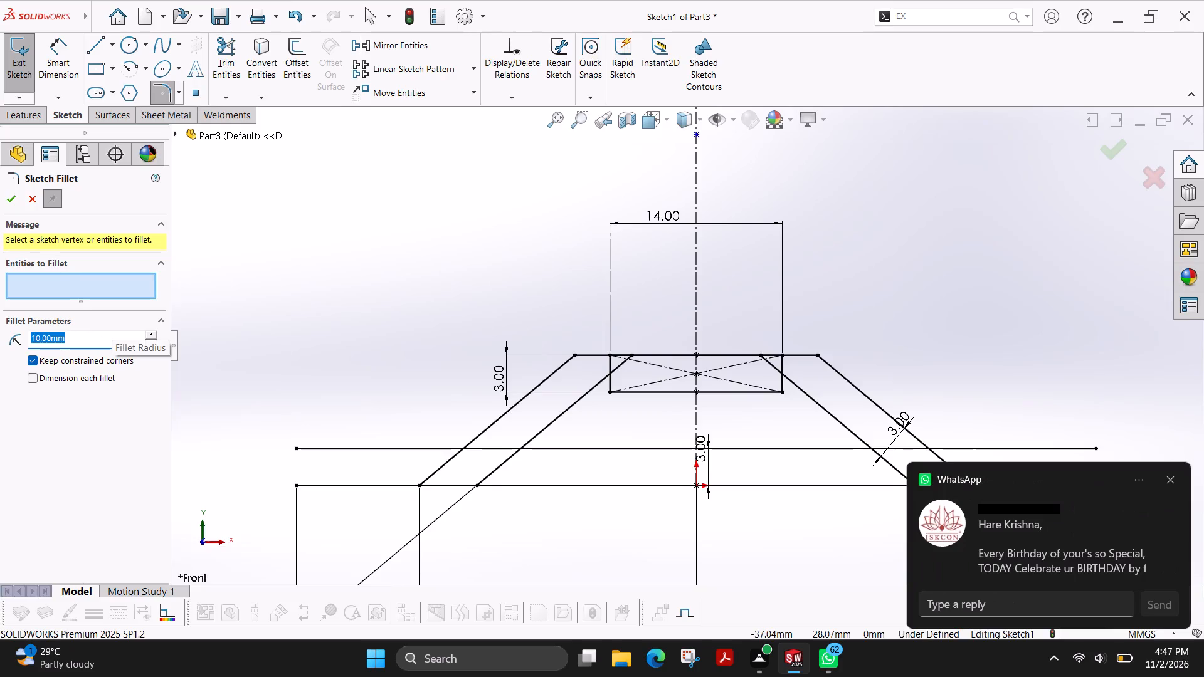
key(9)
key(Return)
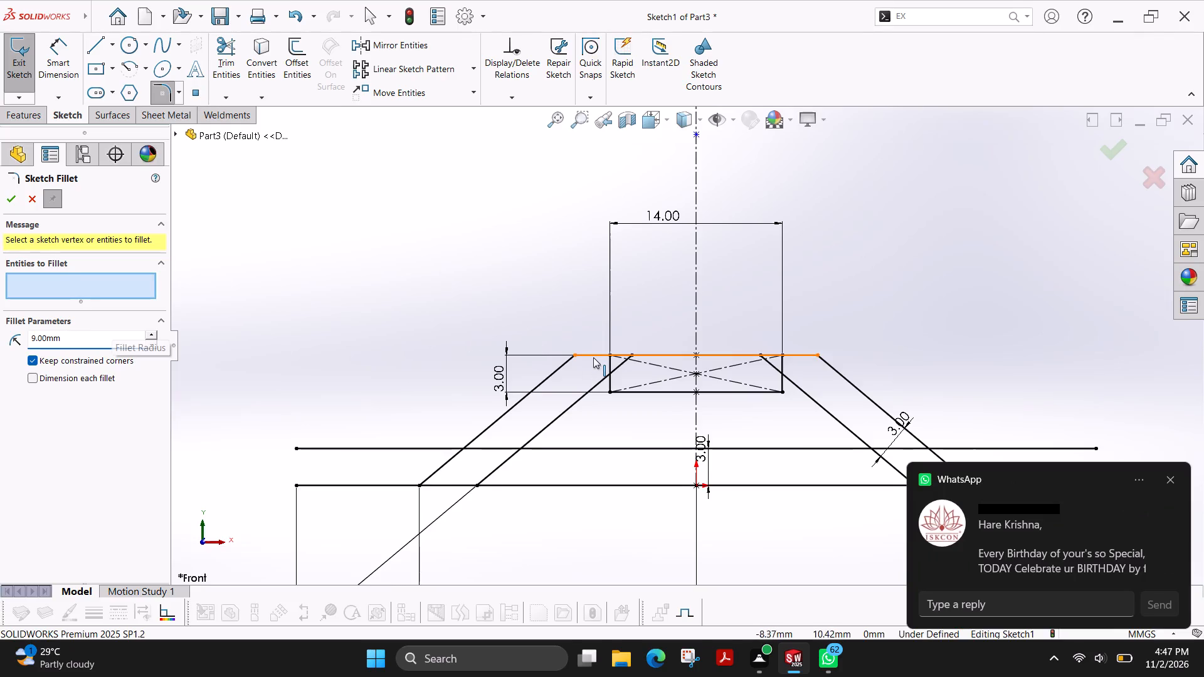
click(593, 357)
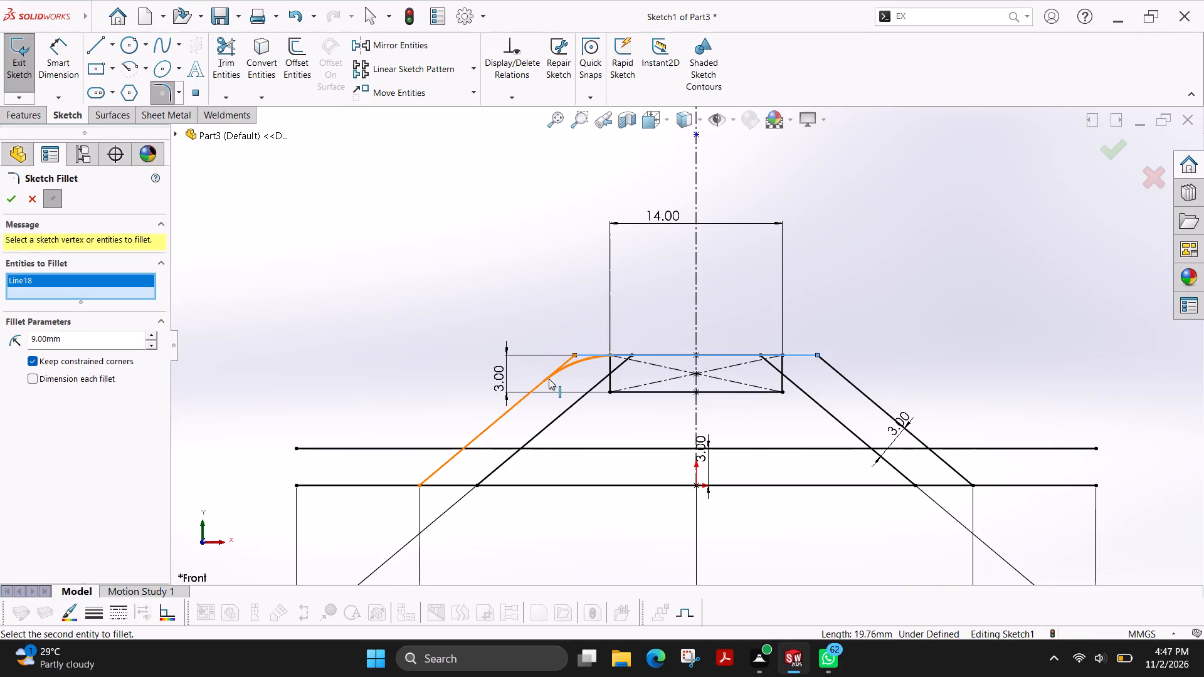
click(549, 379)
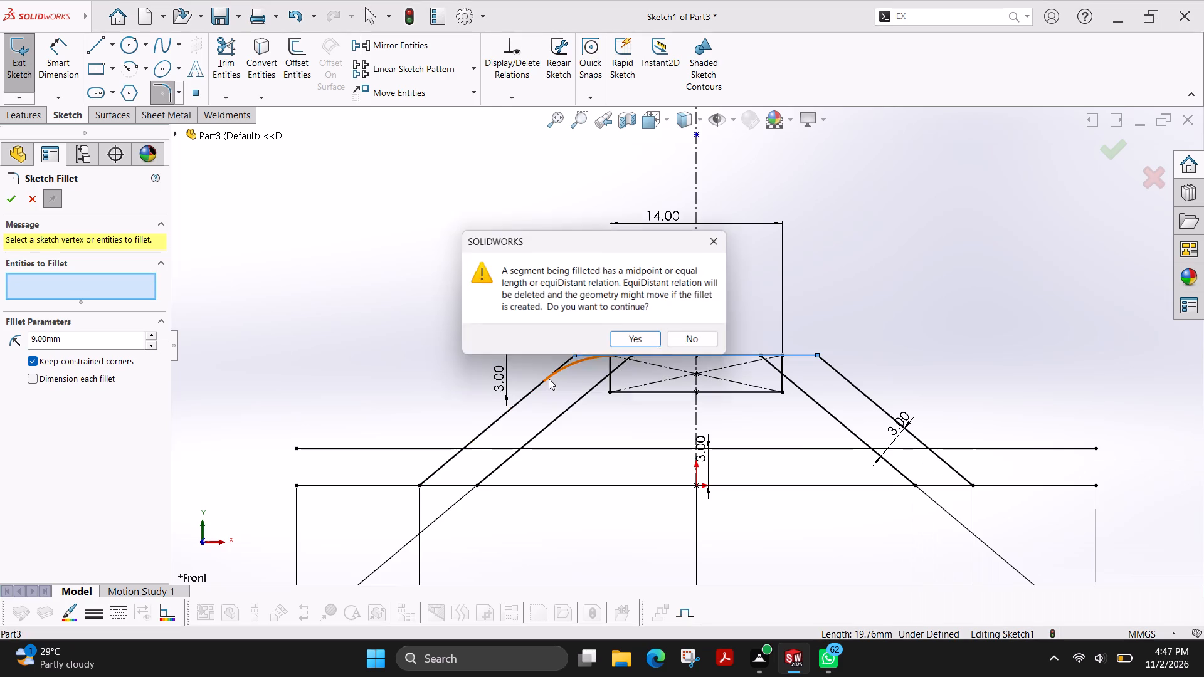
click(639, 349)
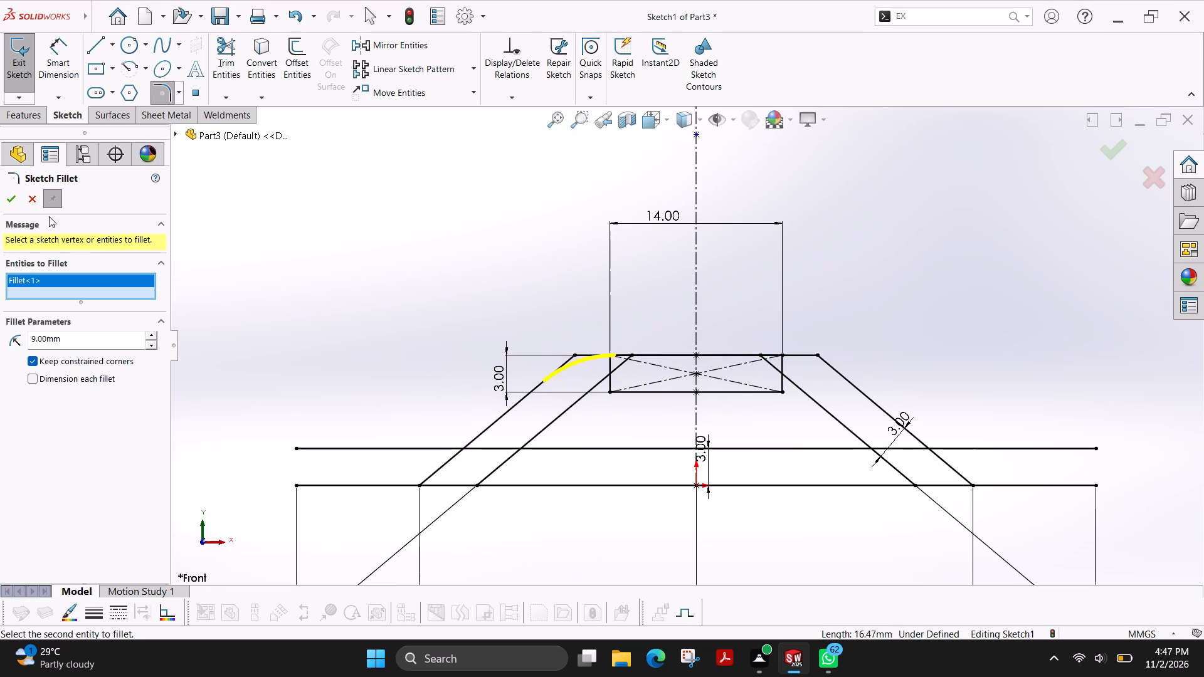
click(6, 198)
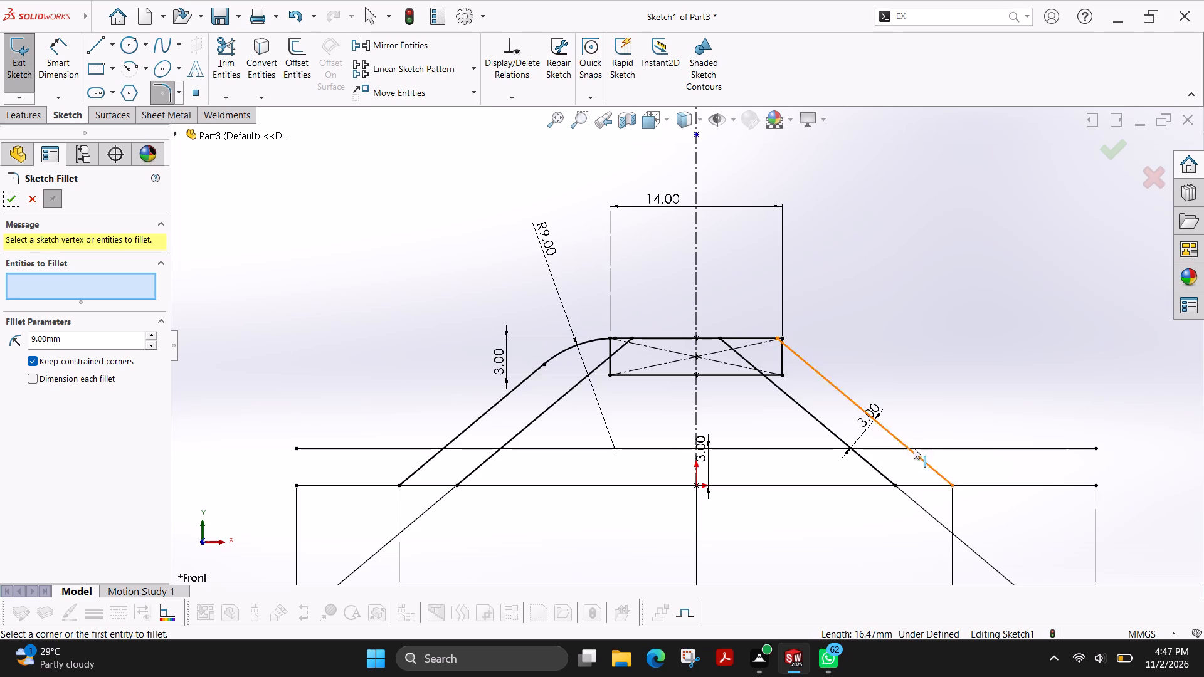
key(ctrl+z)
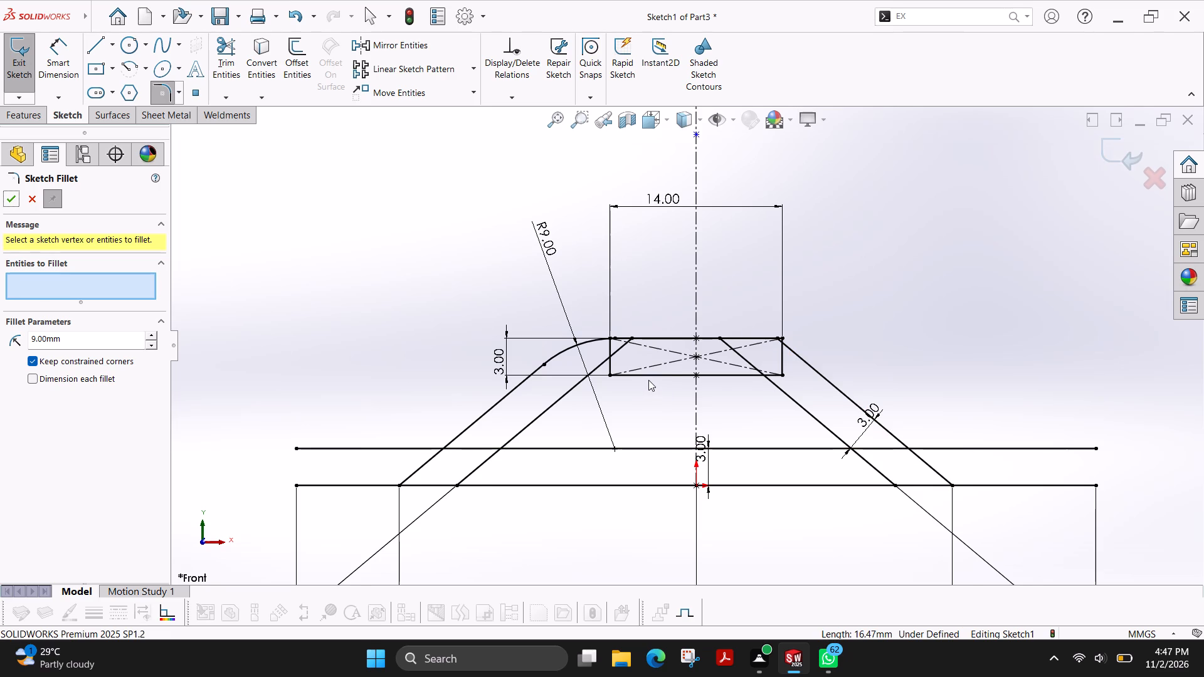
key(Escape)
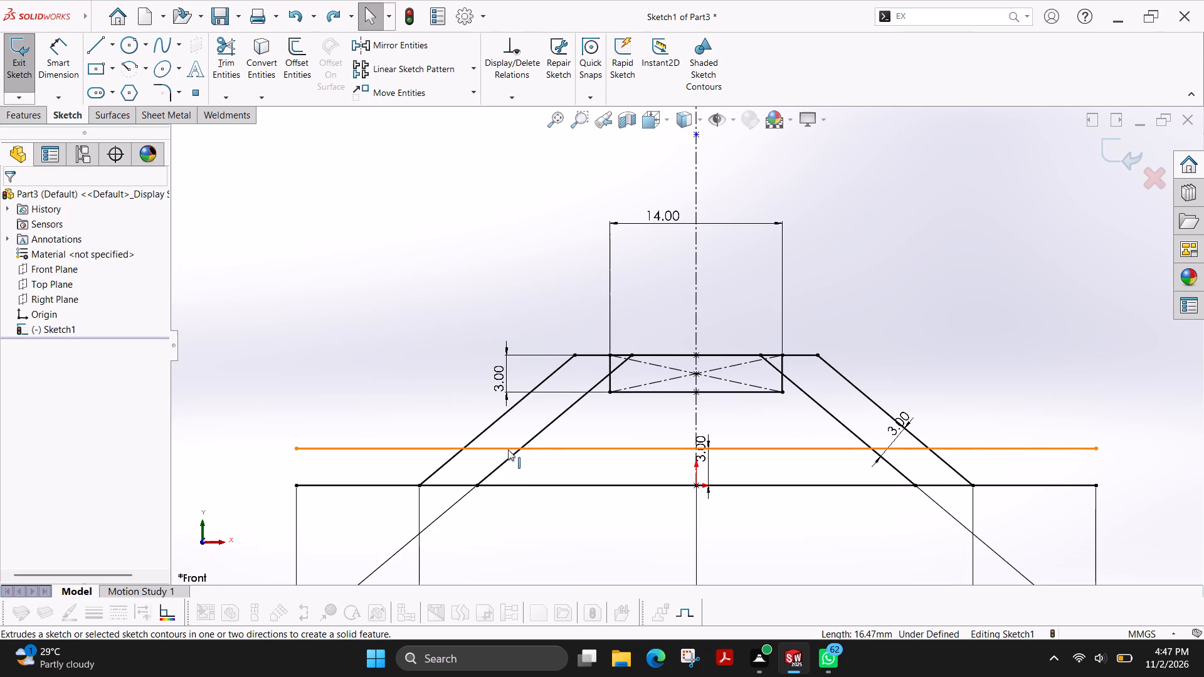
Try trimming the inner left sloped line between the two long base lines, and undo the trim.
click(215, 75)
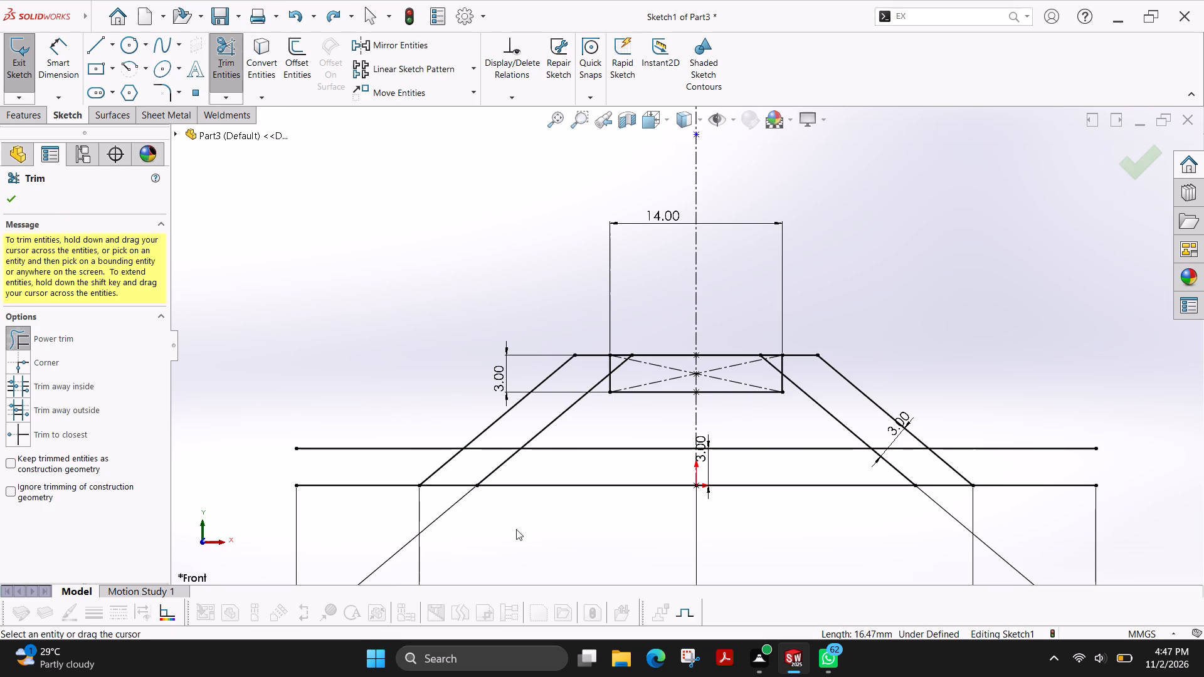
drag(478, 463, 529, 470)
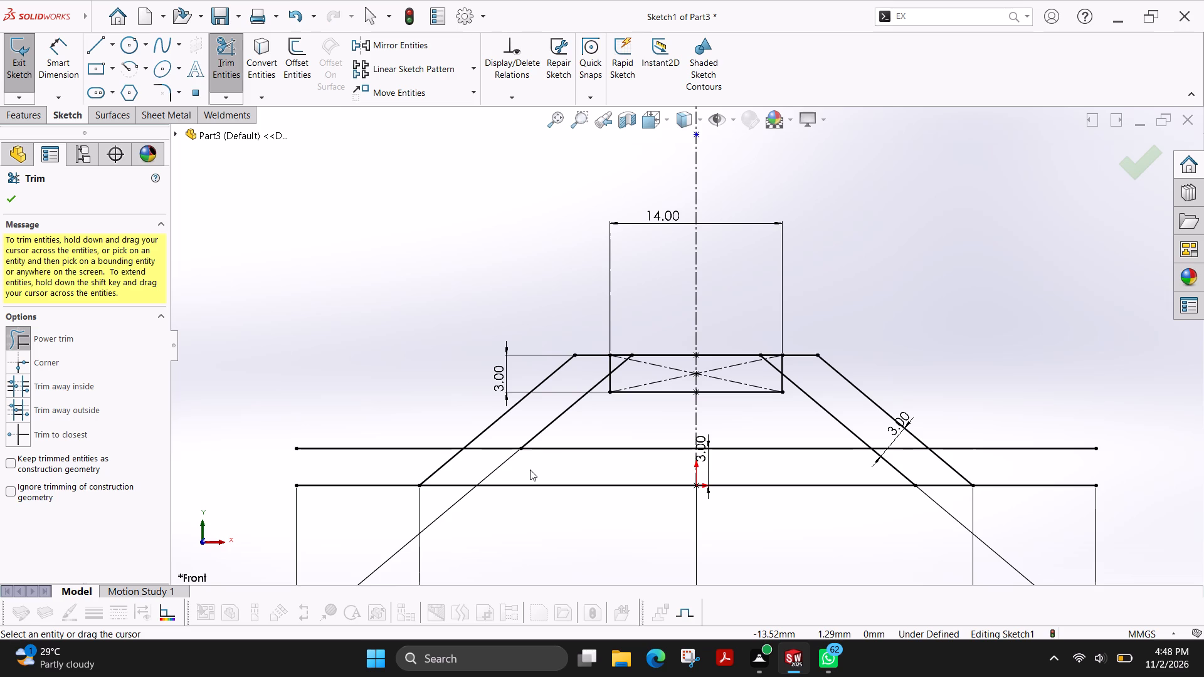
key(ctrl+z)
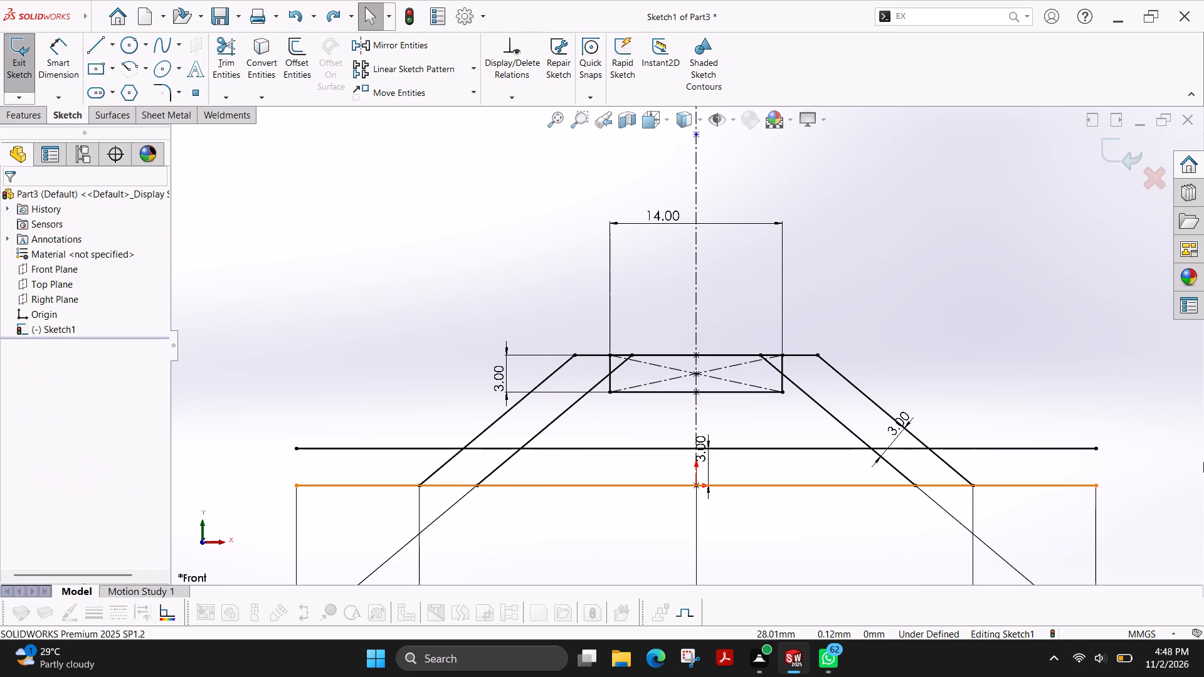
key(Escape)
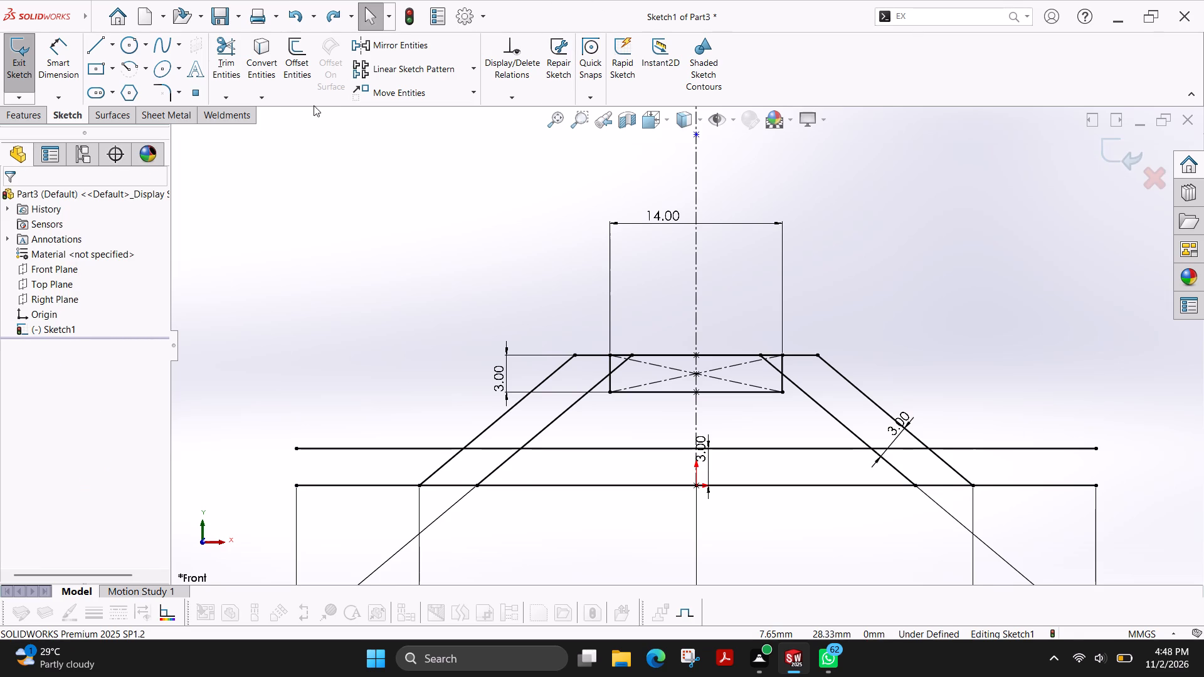
Add a 6 mm sketch fillet between the upper long base line and the outer right sloped line.
click(162, 88)
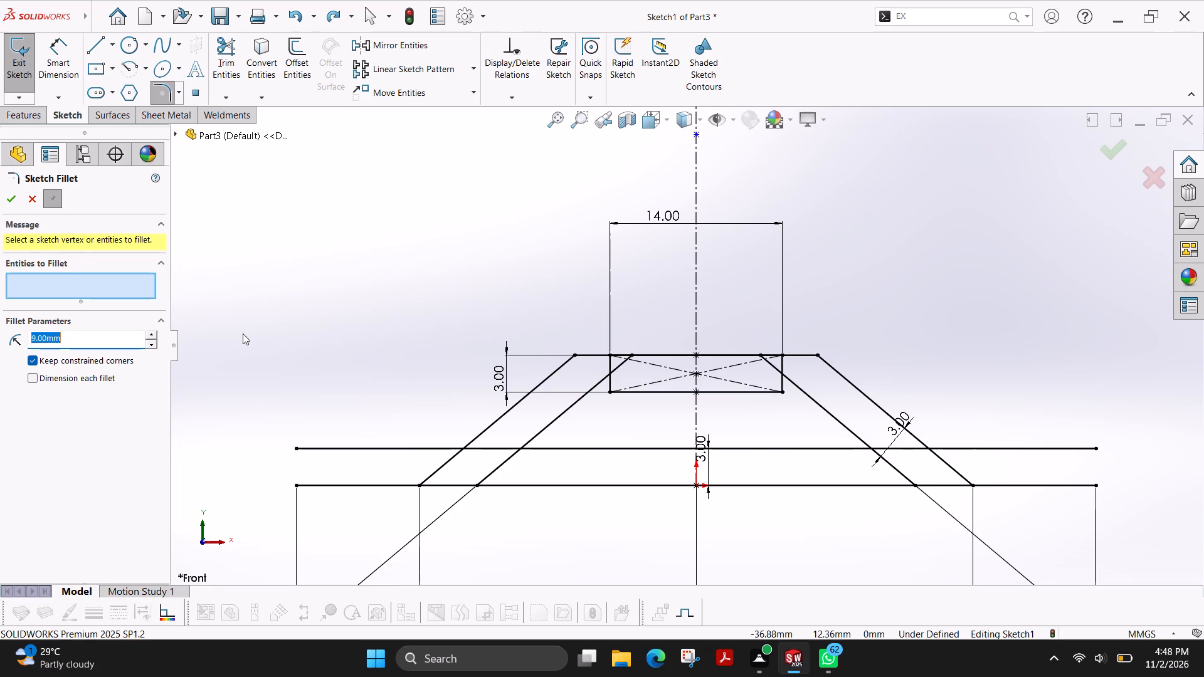
key(6)
key(Return)
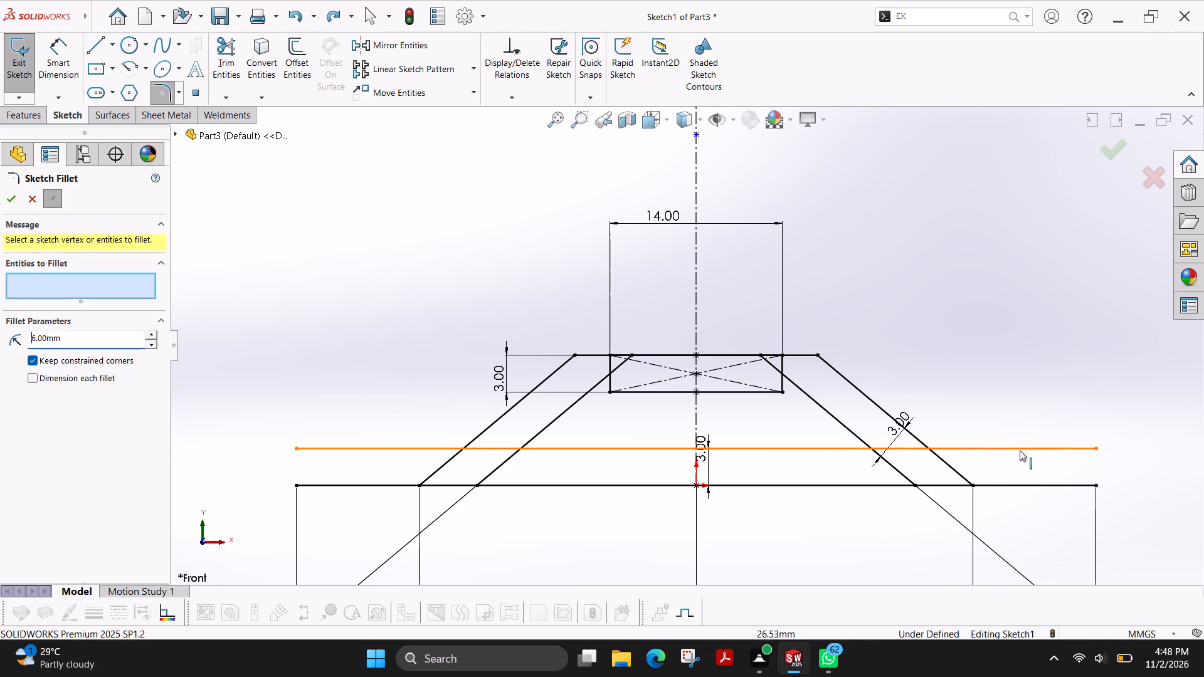
click(1017, 450)
click(873, 403)
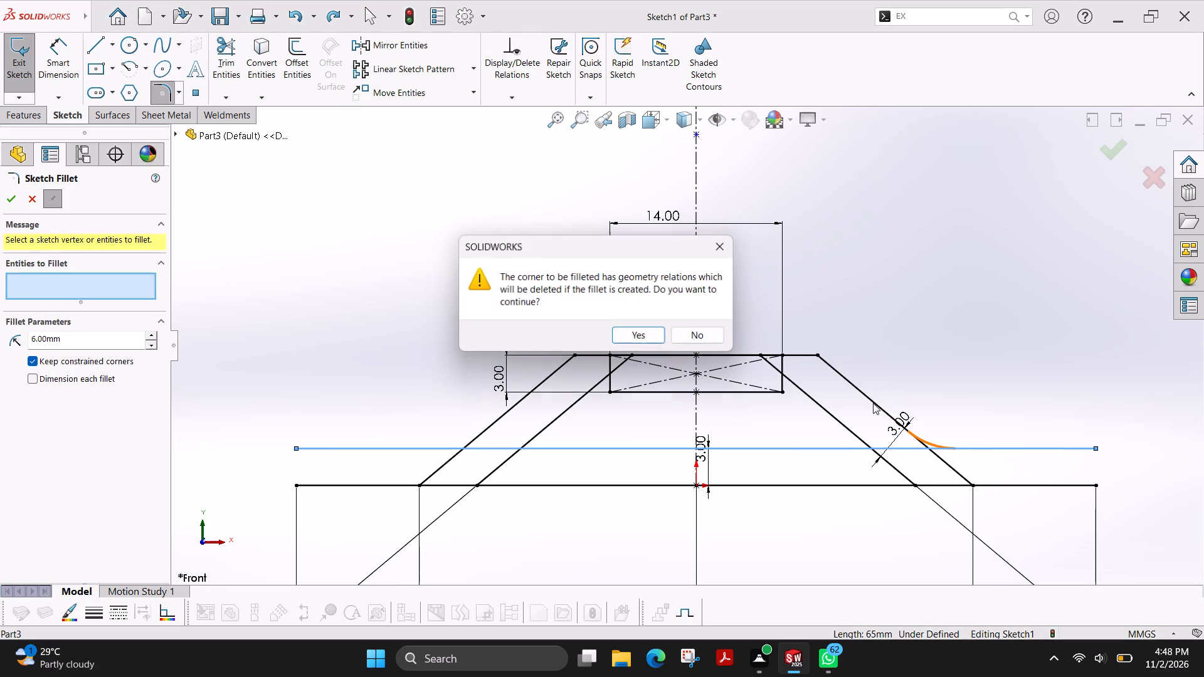
click(647, 333)
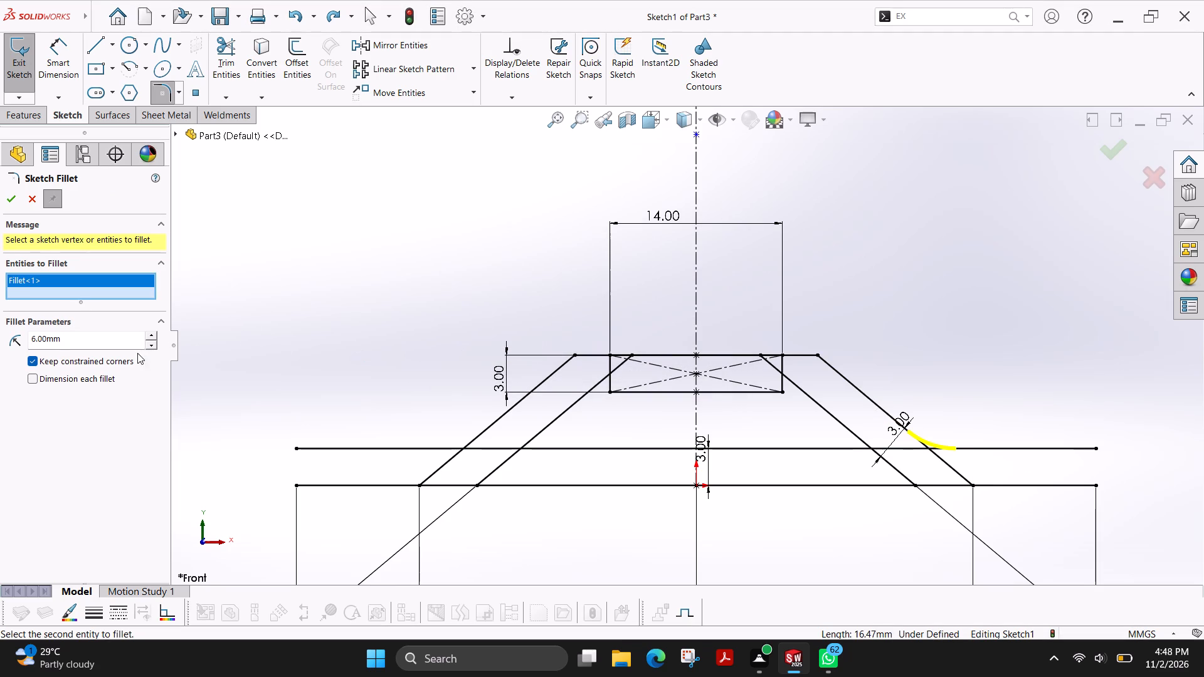
click(487, 430)
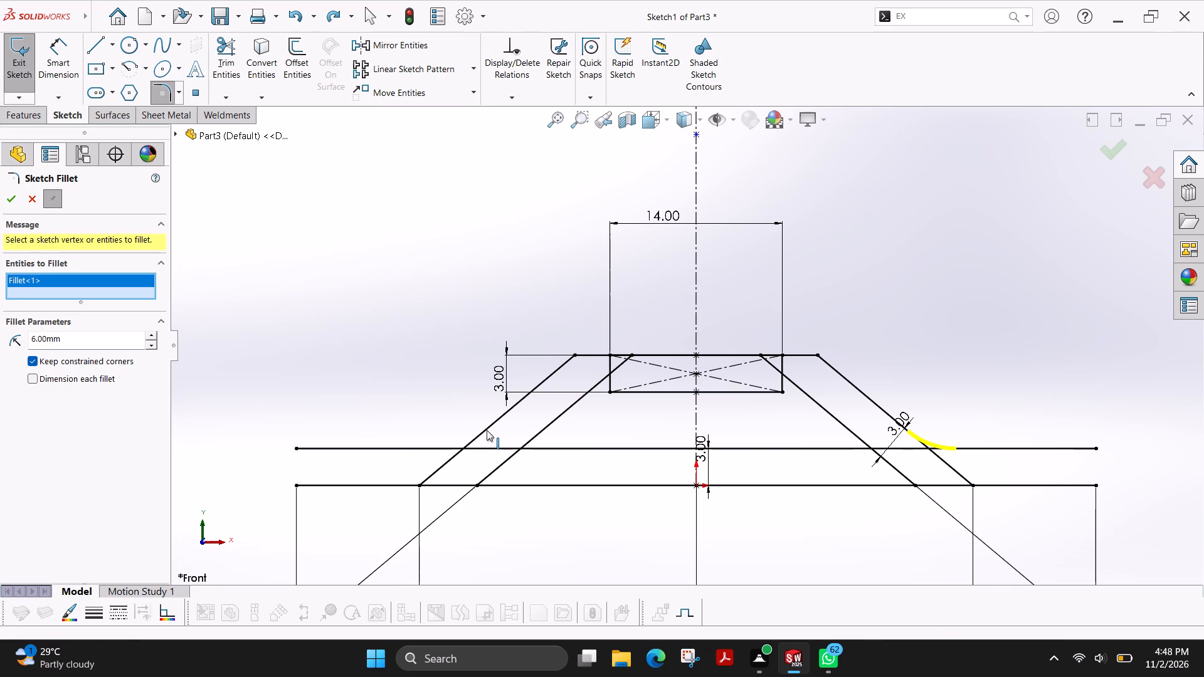
click(419, 452)
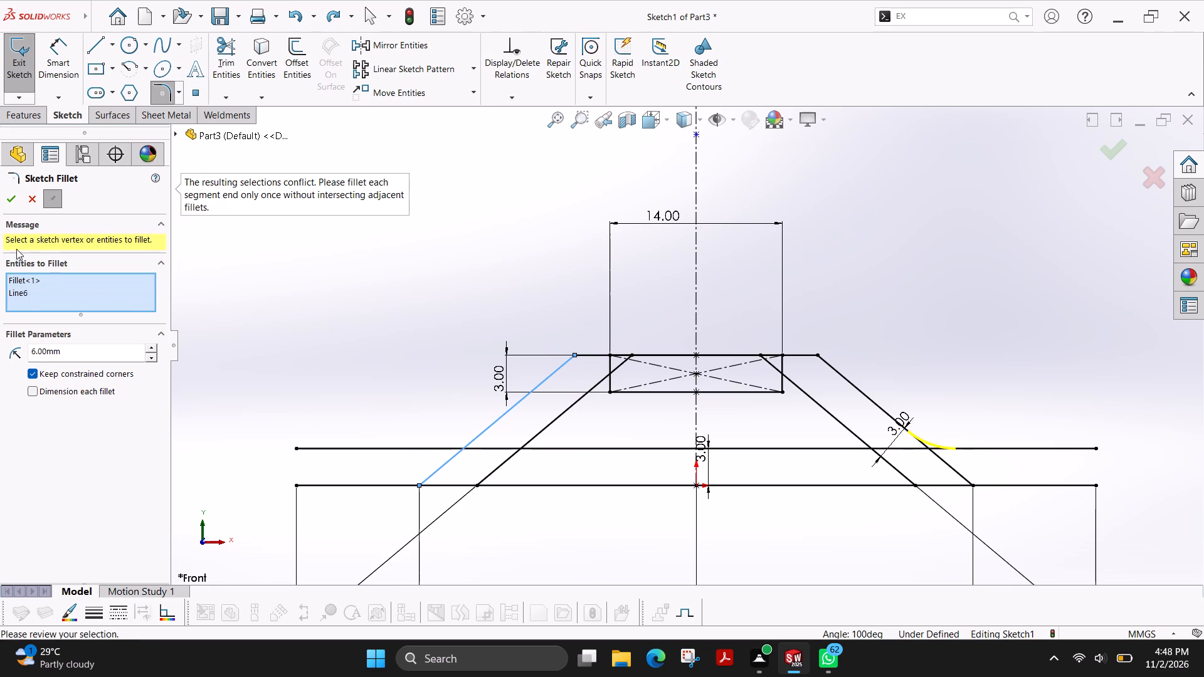
click(11, 202)
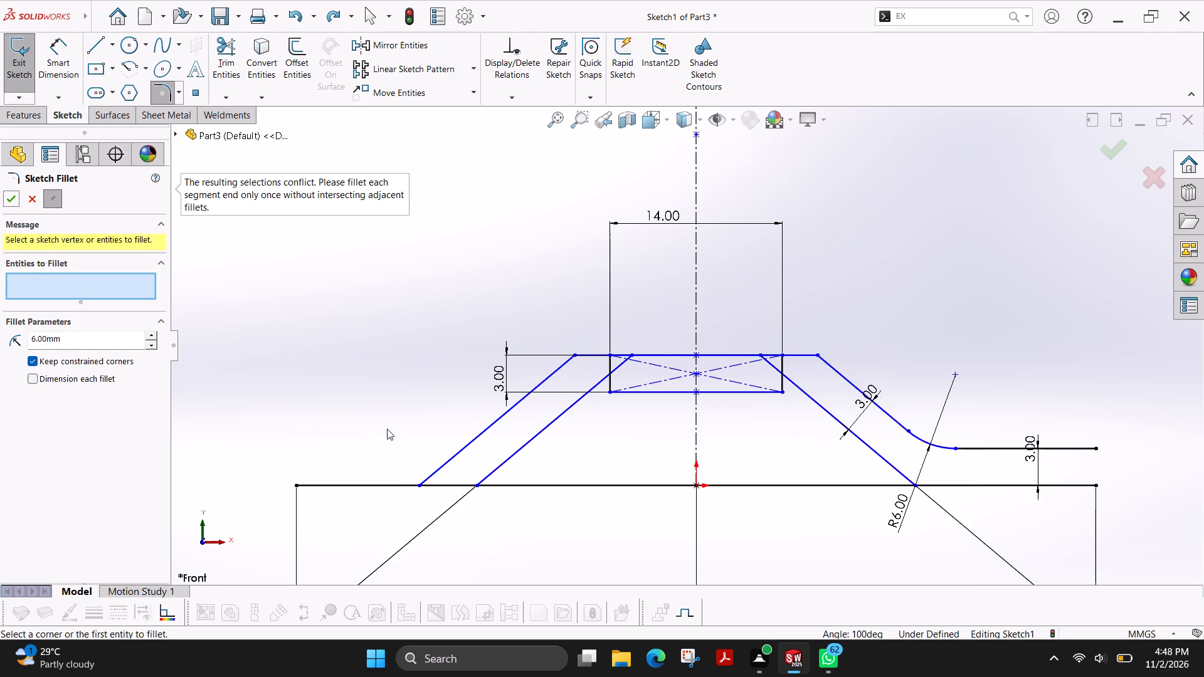
key(Escape)
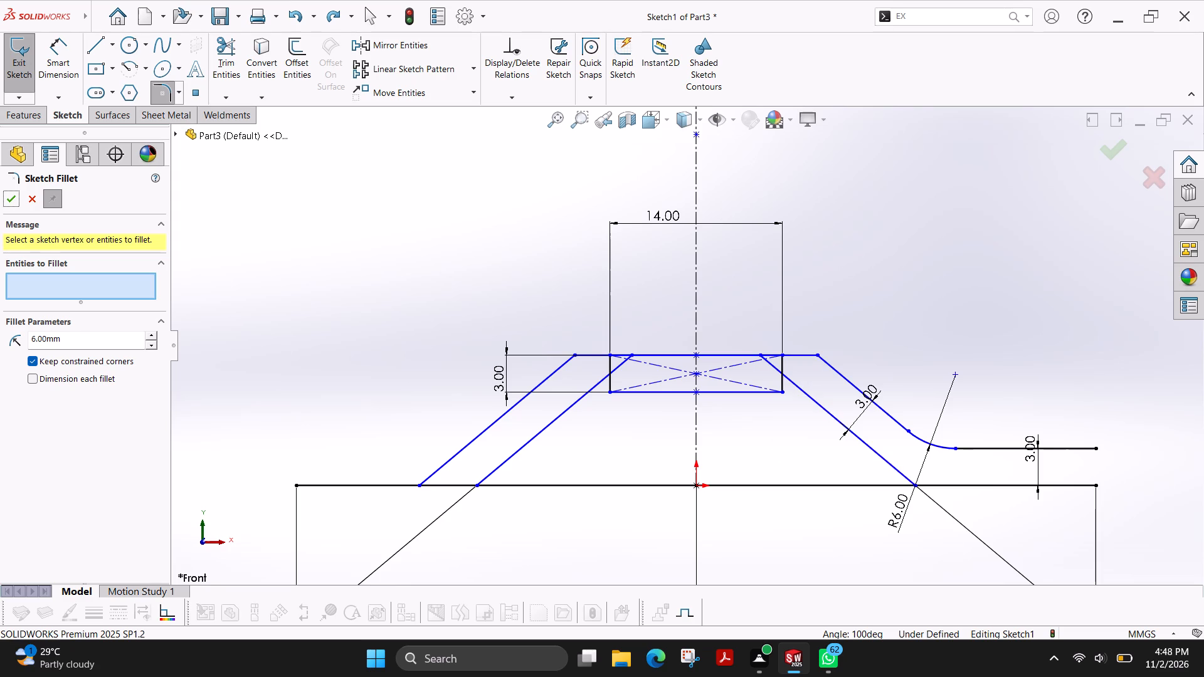
Add a 9 mm sketch fillet between the top horizontal line and the outer right sloped line.
click(79, 337)
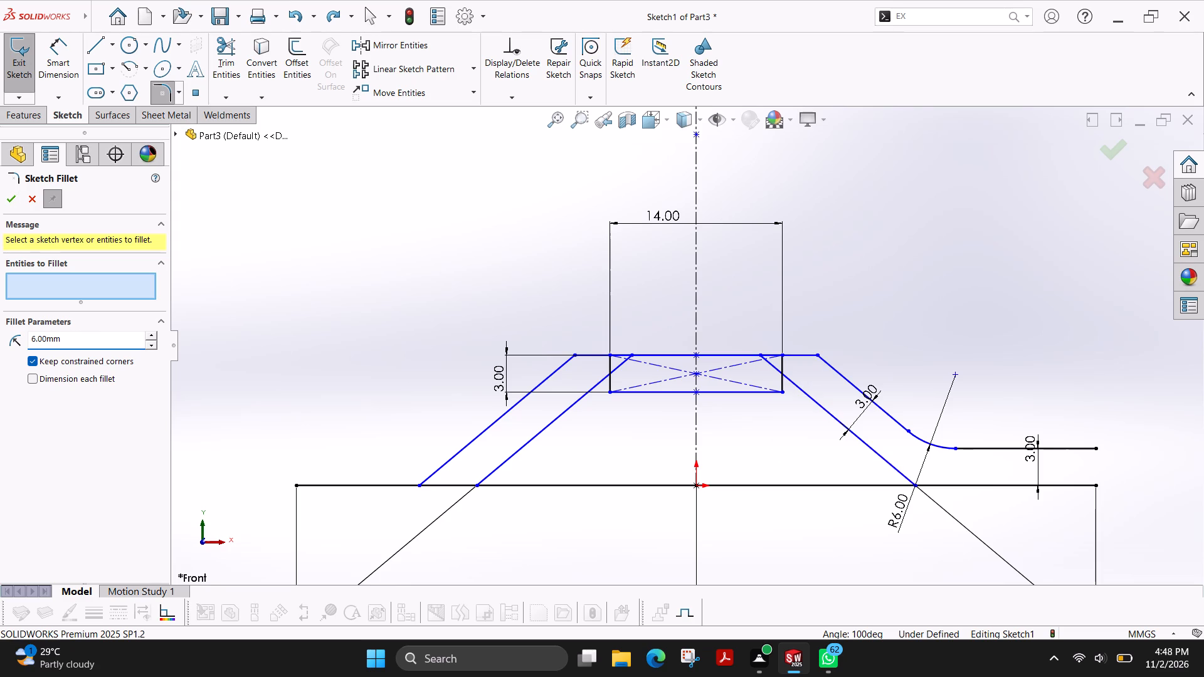
double_click(79, 337)
key(9)
key(Return)
click(801, 356)
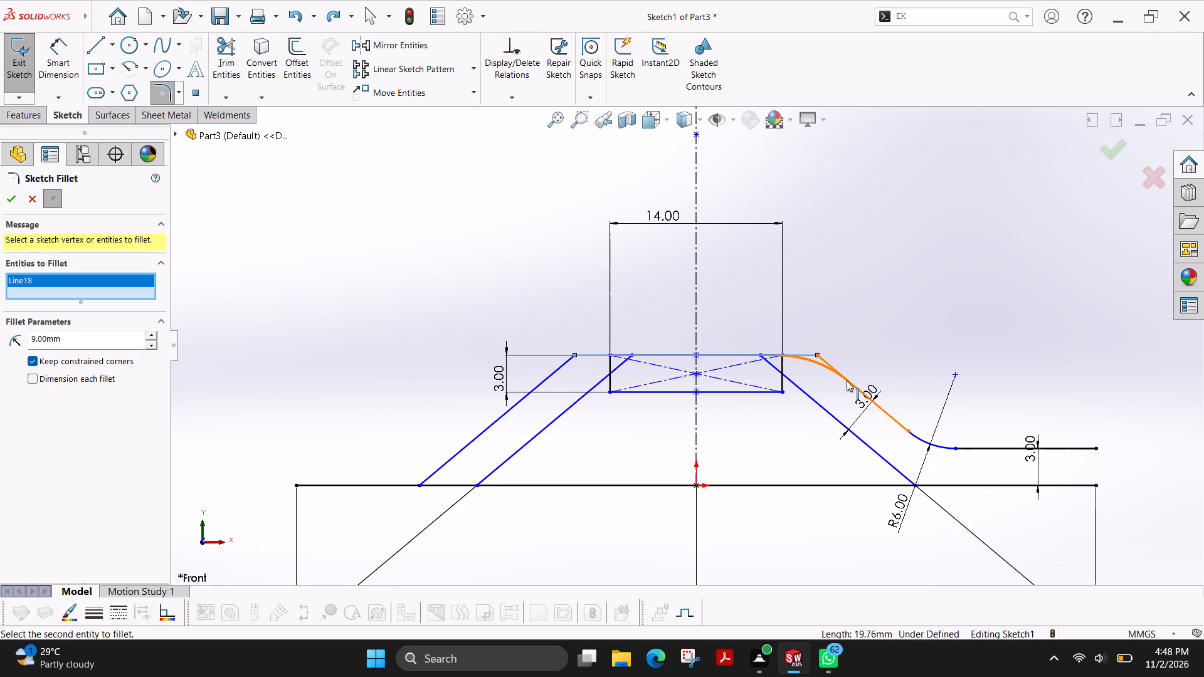
click(847, 380)
click(644, 347)
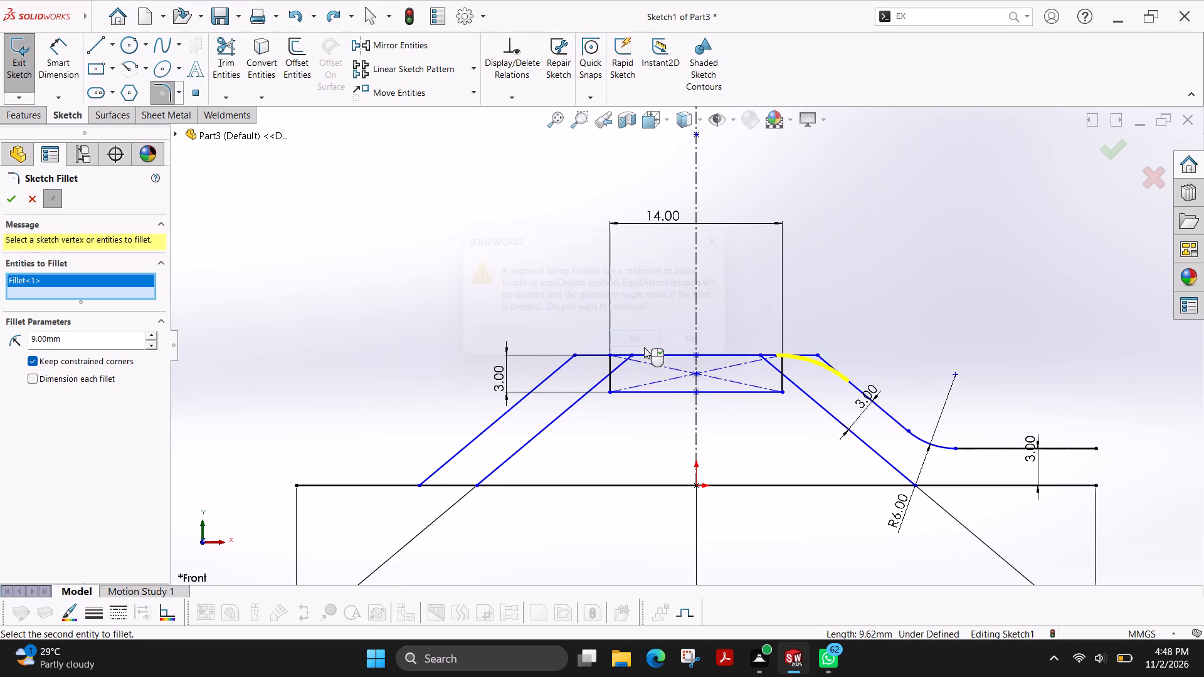
click(4, 195)
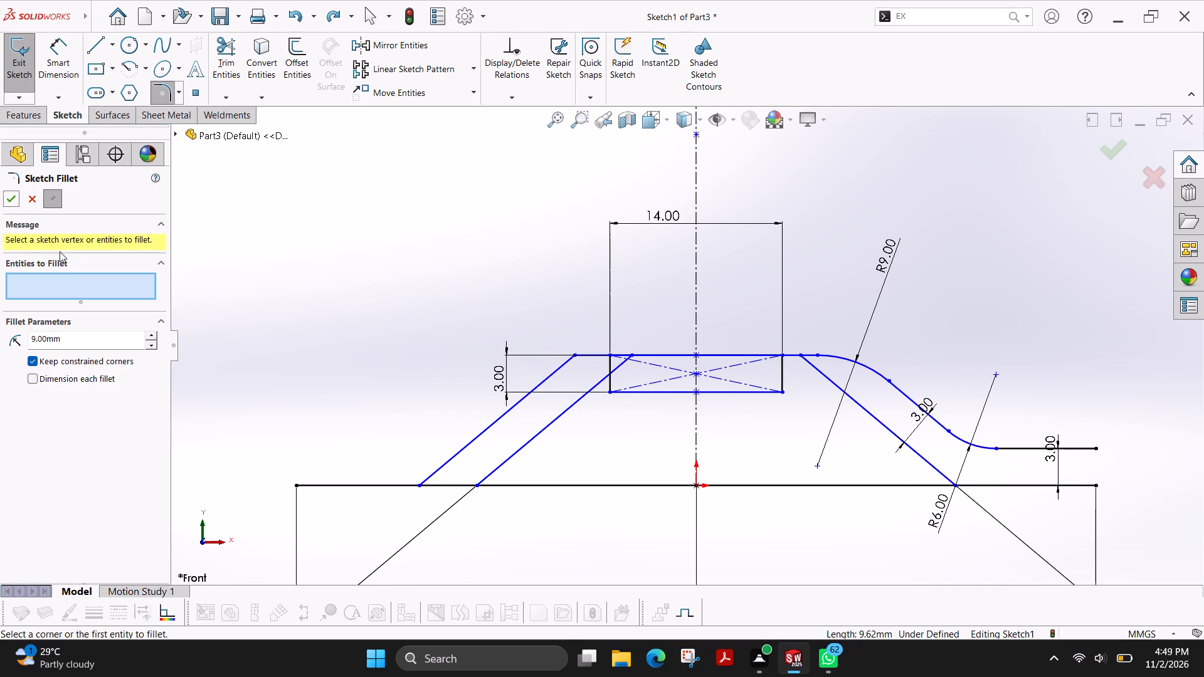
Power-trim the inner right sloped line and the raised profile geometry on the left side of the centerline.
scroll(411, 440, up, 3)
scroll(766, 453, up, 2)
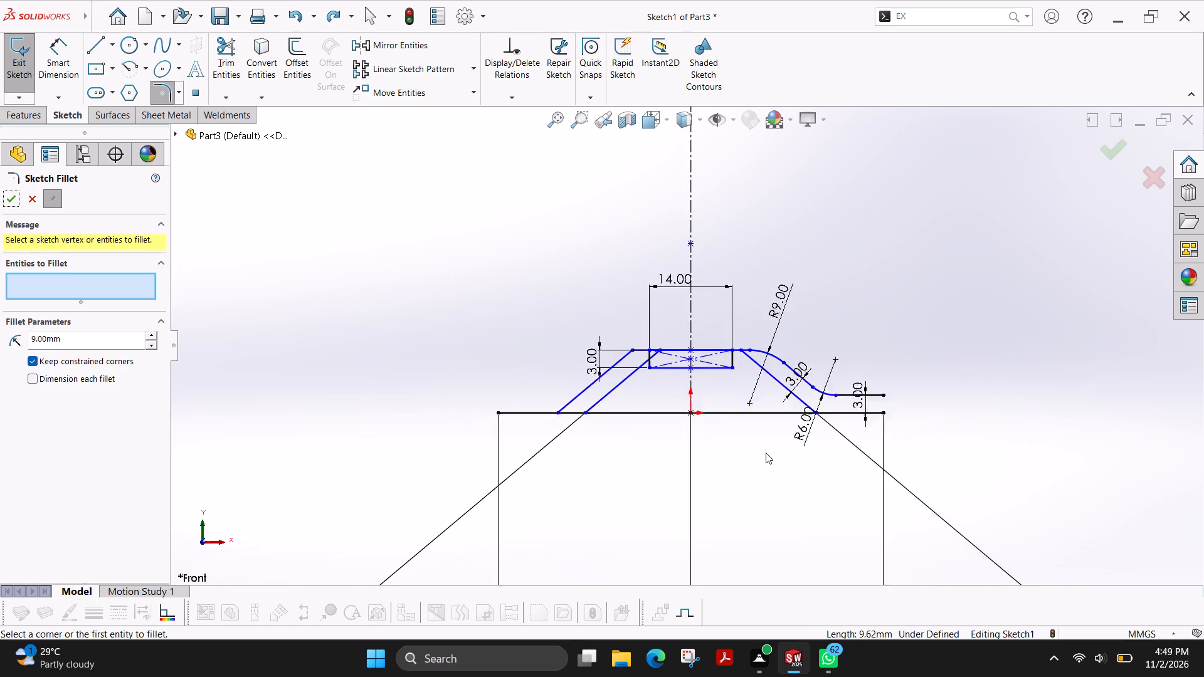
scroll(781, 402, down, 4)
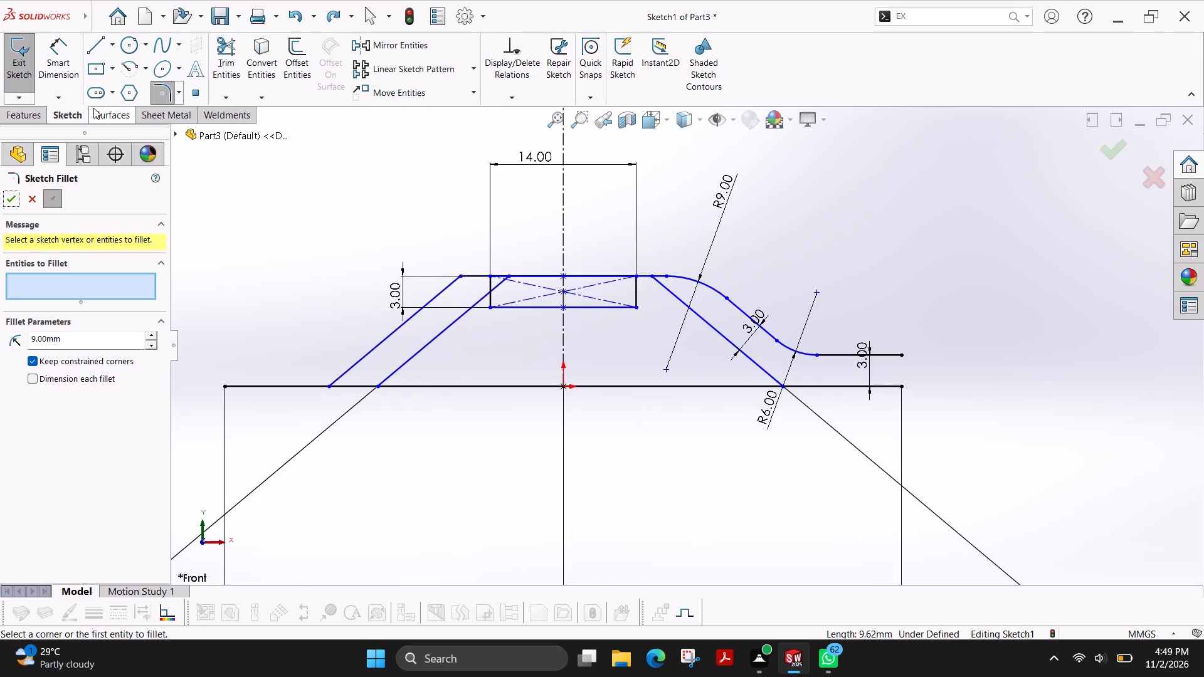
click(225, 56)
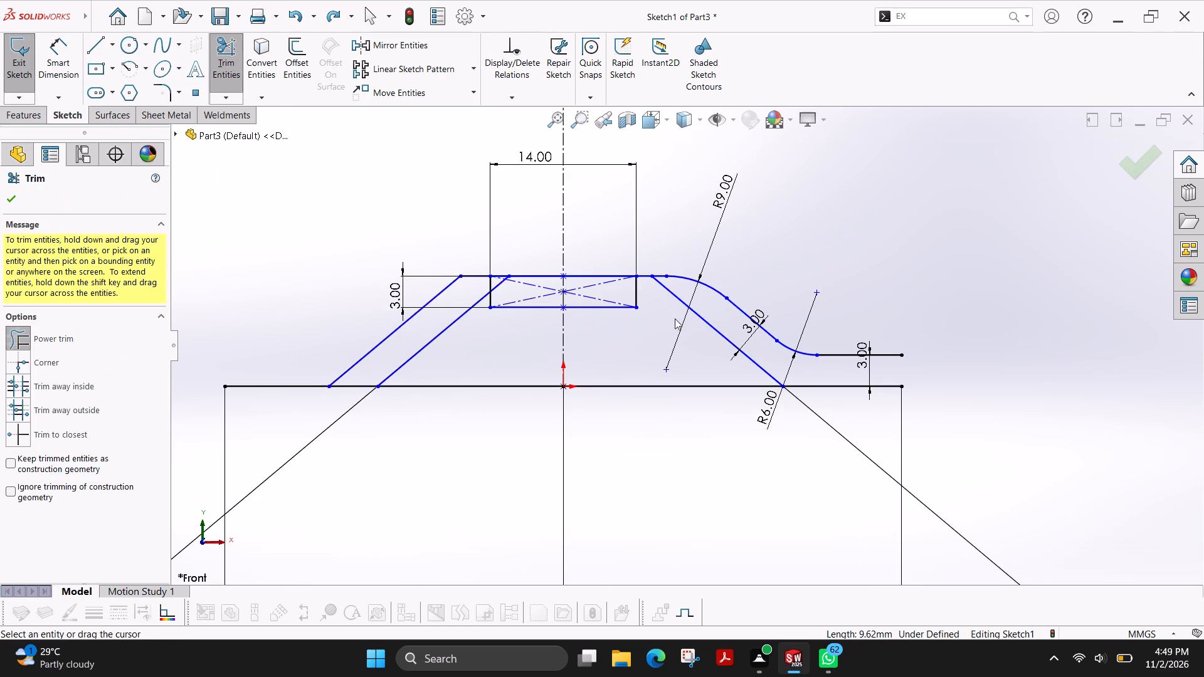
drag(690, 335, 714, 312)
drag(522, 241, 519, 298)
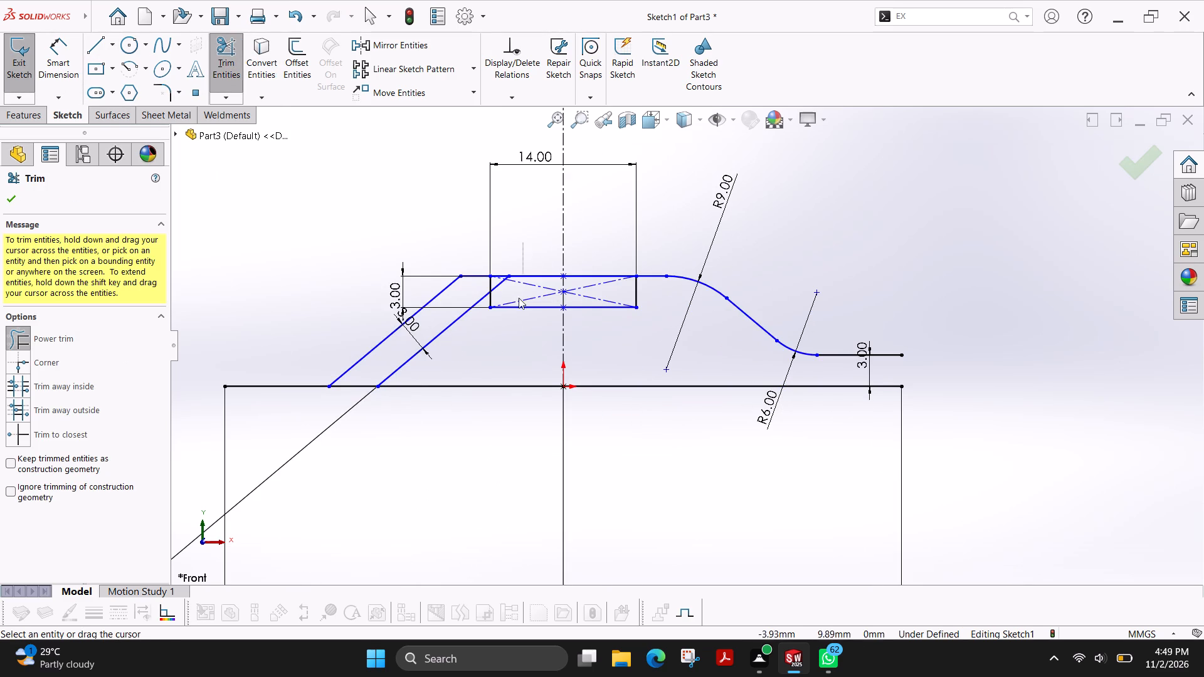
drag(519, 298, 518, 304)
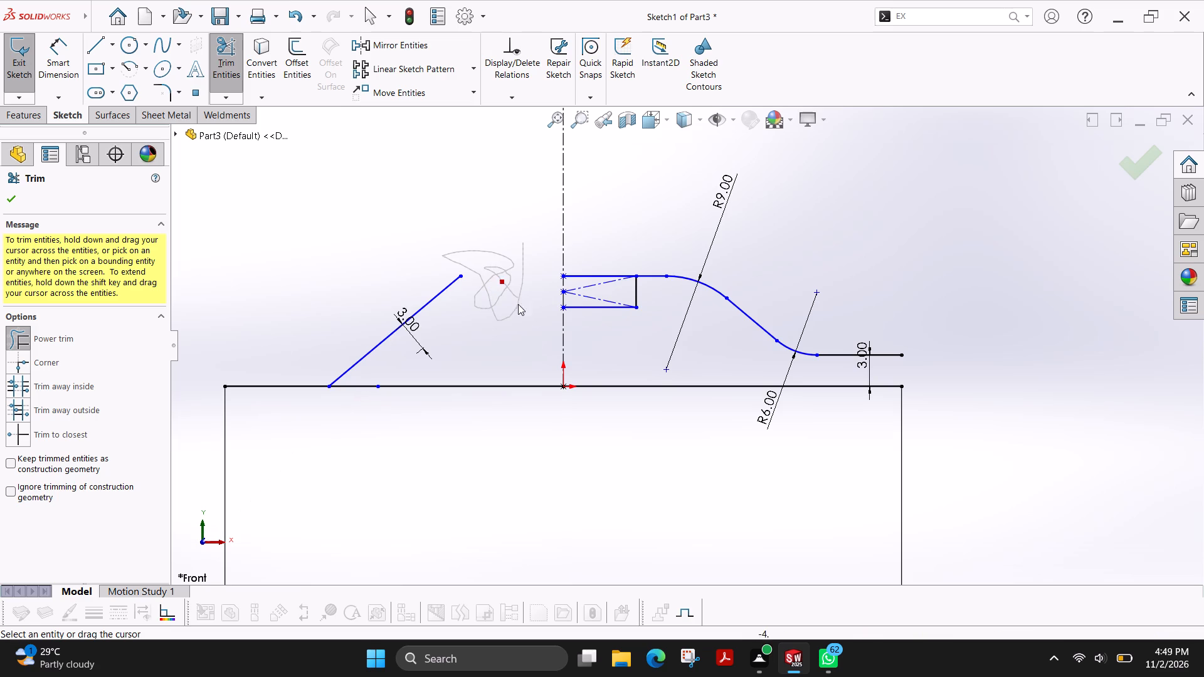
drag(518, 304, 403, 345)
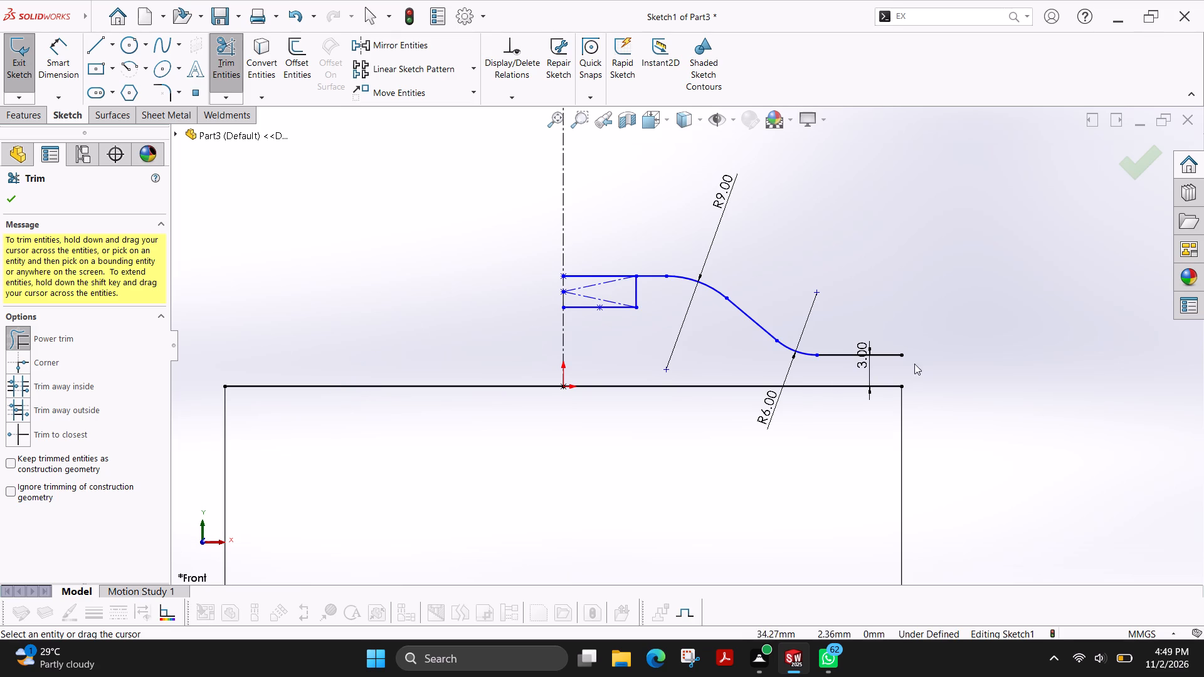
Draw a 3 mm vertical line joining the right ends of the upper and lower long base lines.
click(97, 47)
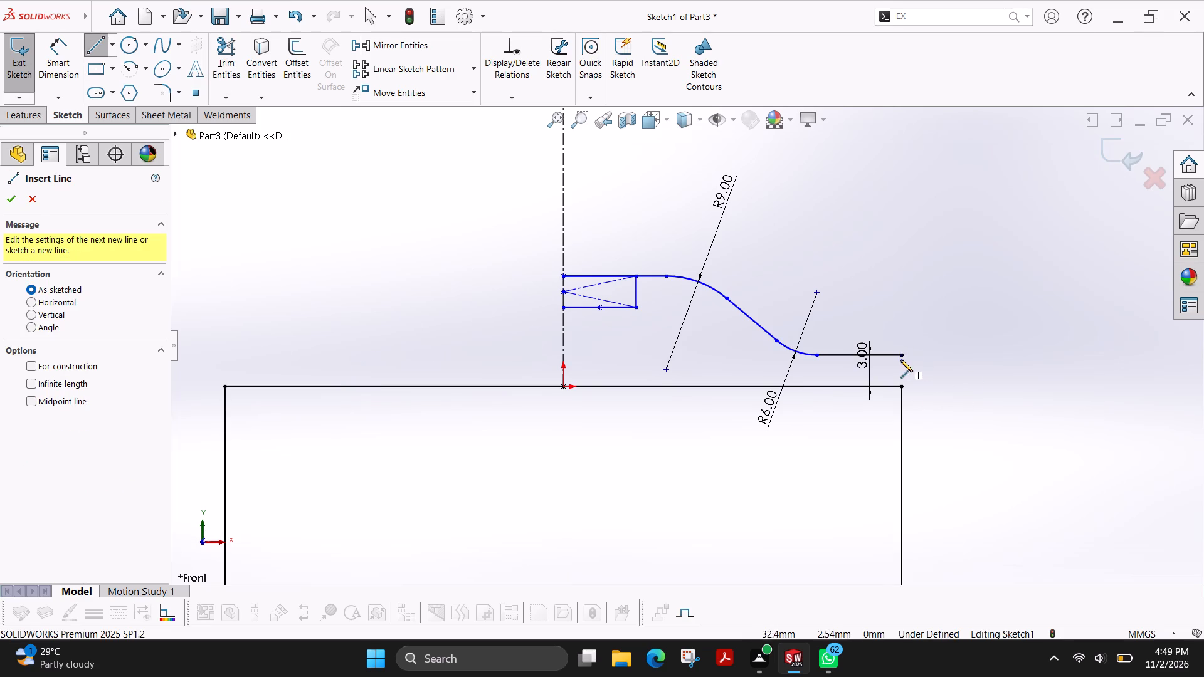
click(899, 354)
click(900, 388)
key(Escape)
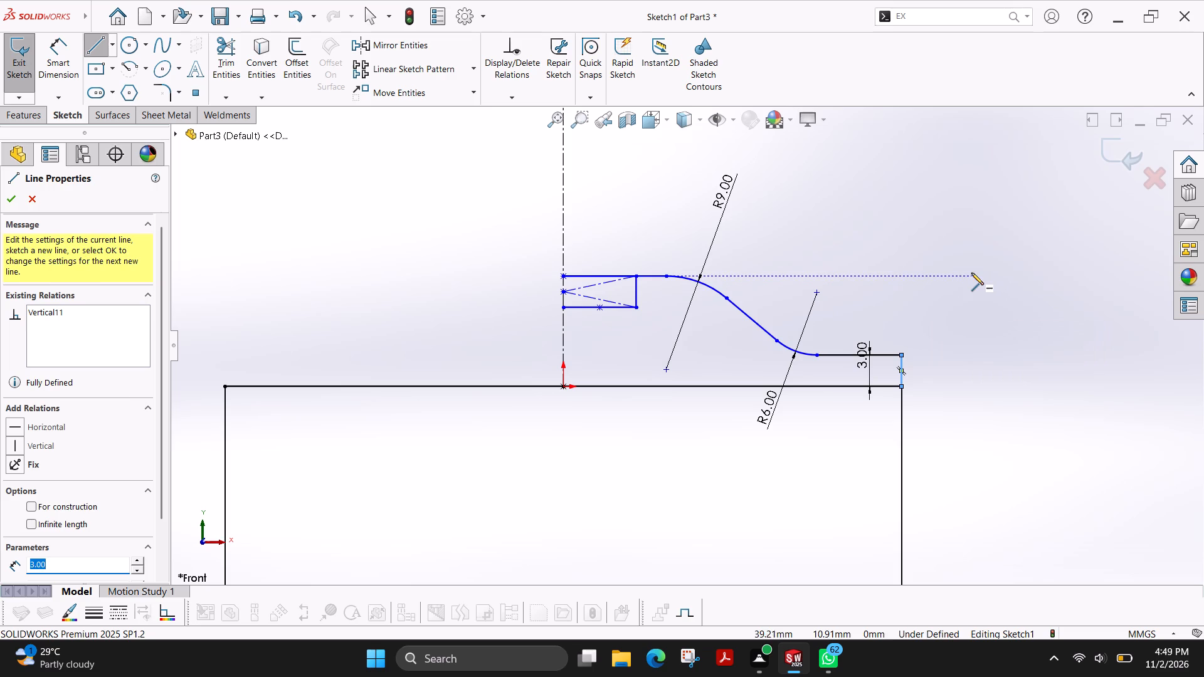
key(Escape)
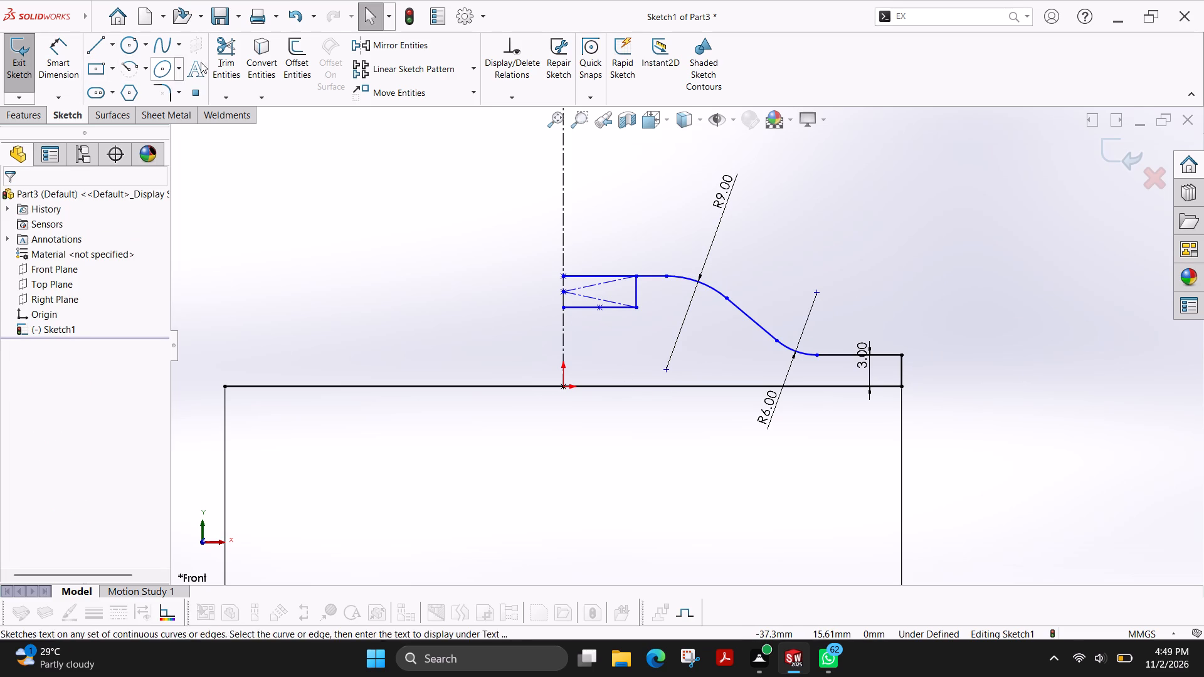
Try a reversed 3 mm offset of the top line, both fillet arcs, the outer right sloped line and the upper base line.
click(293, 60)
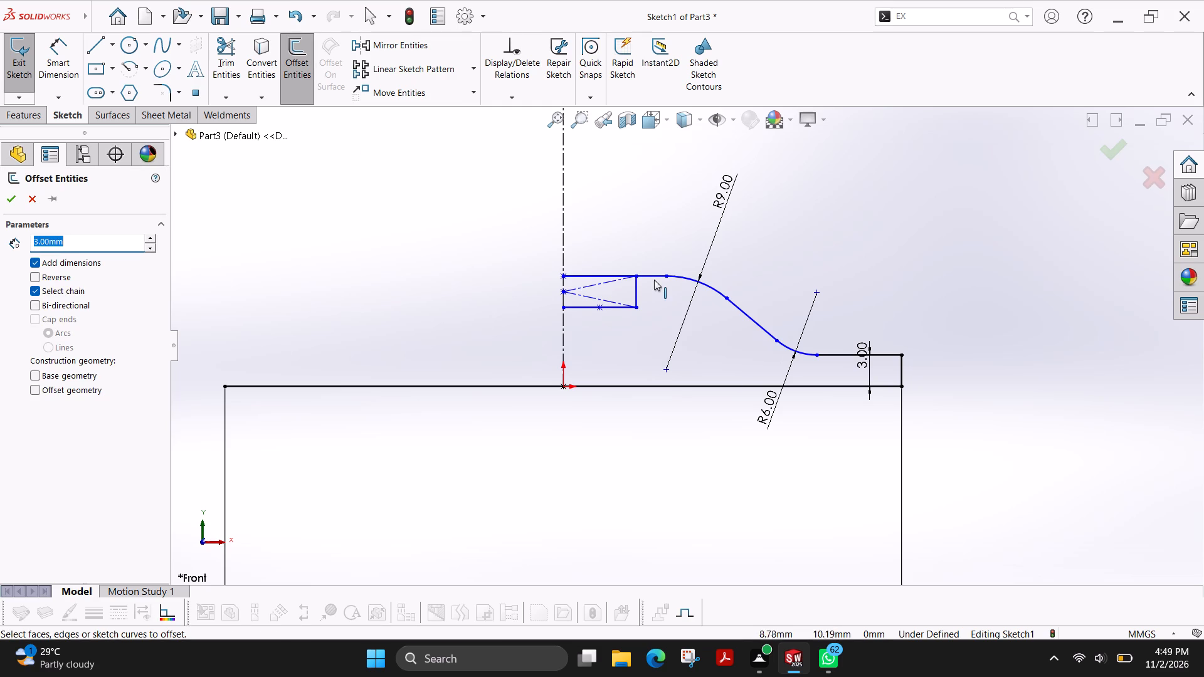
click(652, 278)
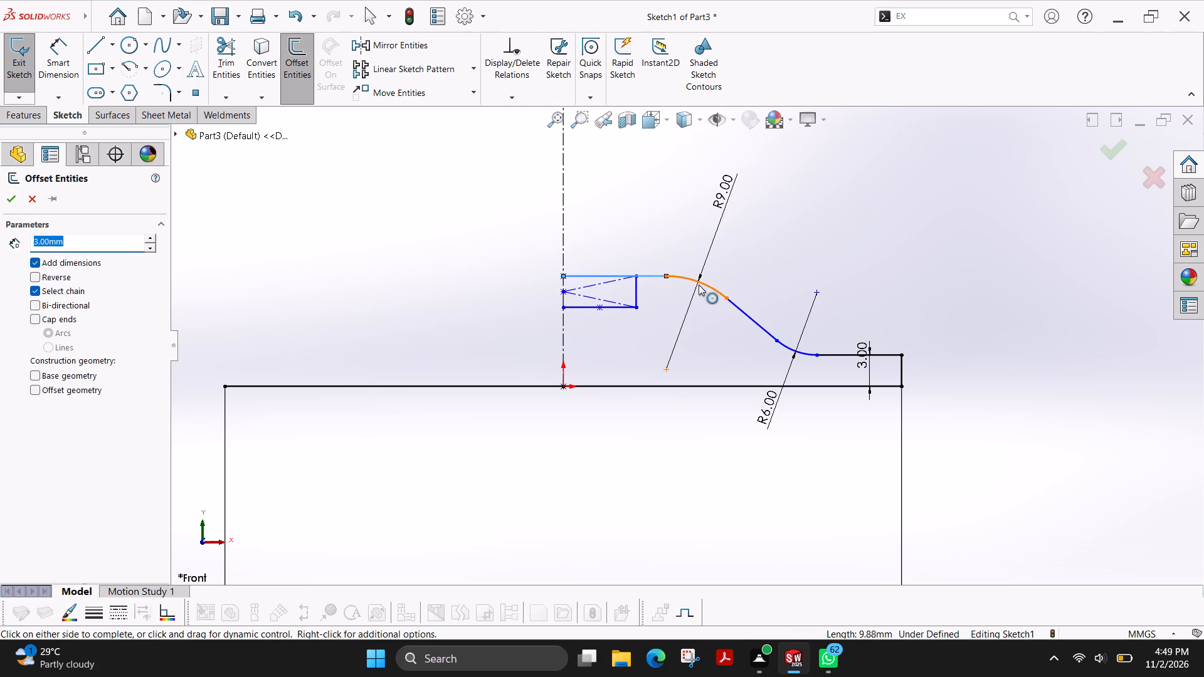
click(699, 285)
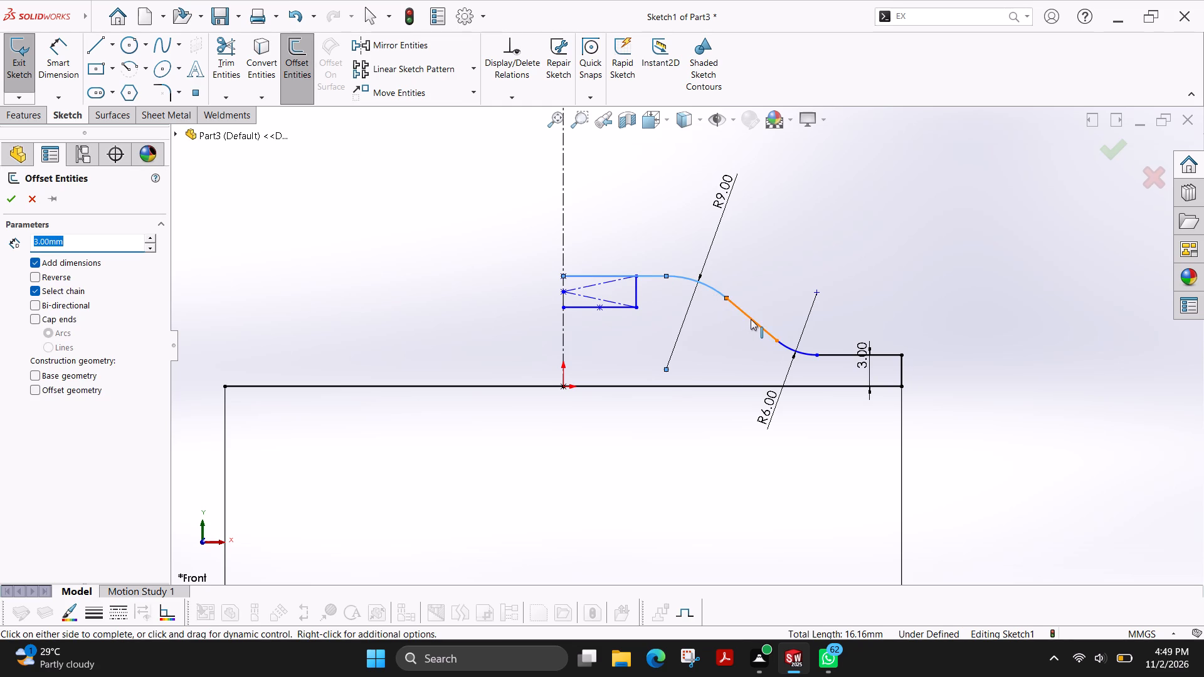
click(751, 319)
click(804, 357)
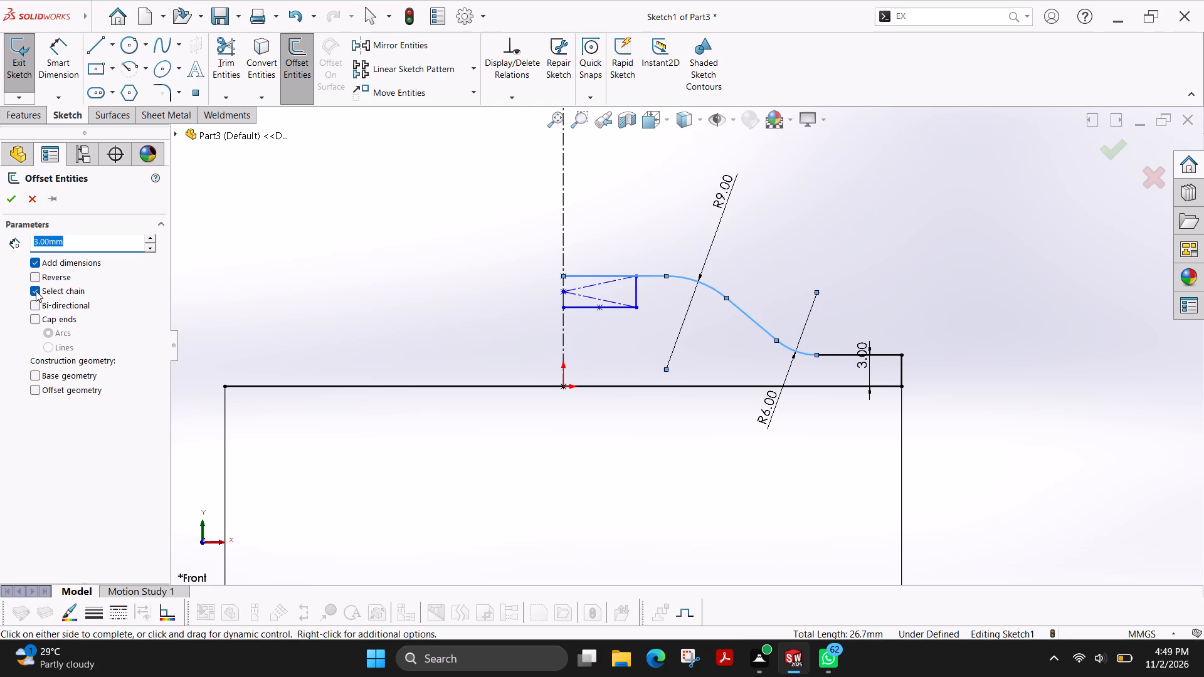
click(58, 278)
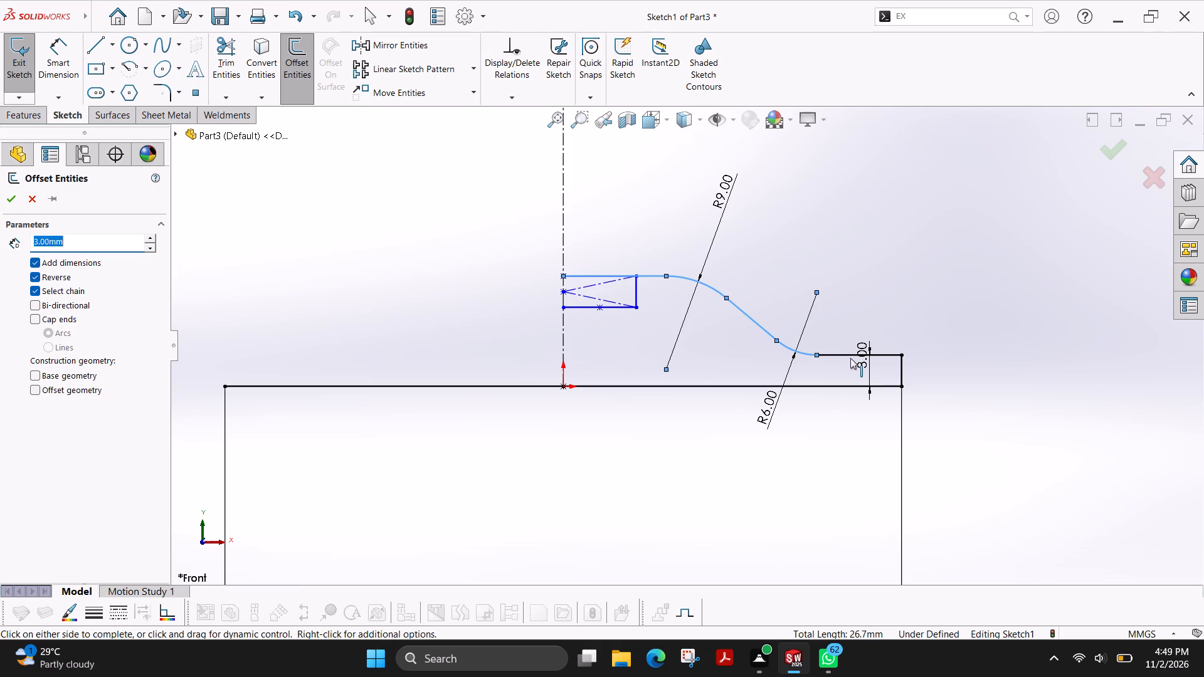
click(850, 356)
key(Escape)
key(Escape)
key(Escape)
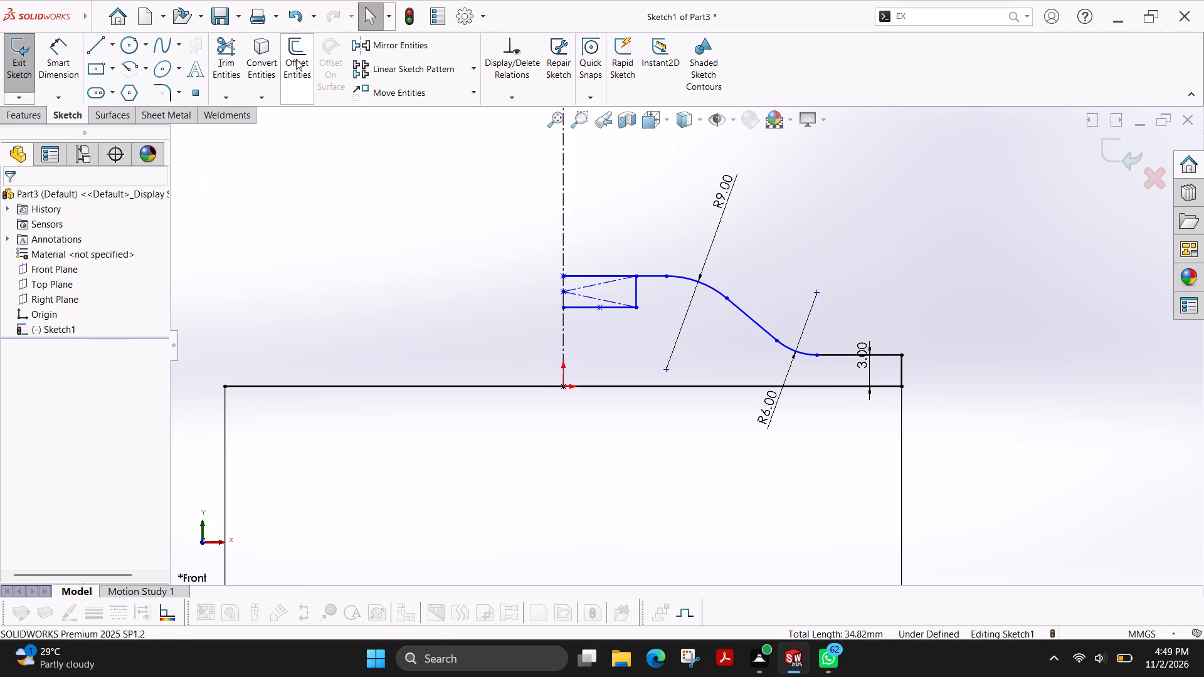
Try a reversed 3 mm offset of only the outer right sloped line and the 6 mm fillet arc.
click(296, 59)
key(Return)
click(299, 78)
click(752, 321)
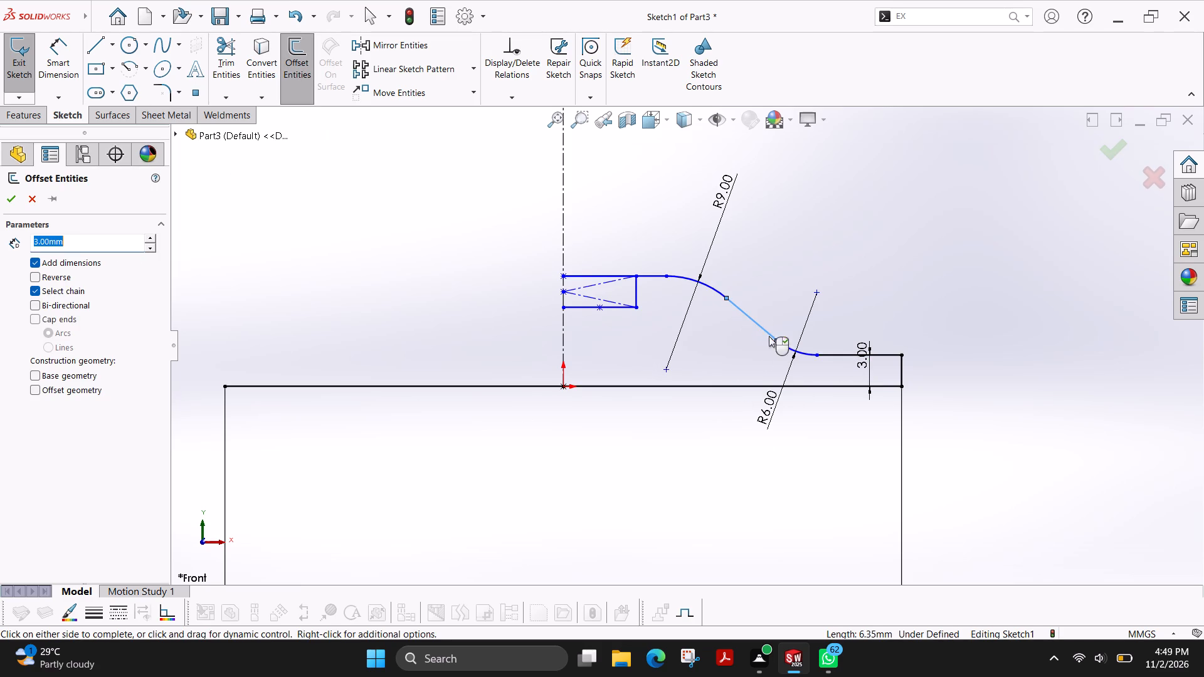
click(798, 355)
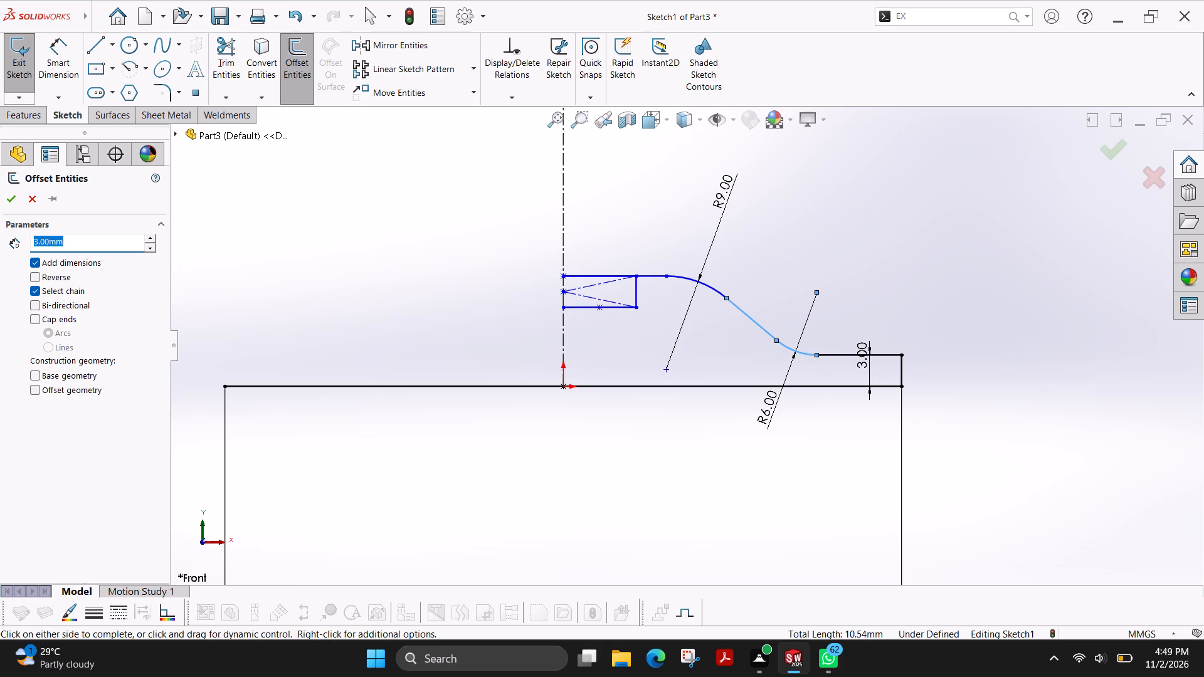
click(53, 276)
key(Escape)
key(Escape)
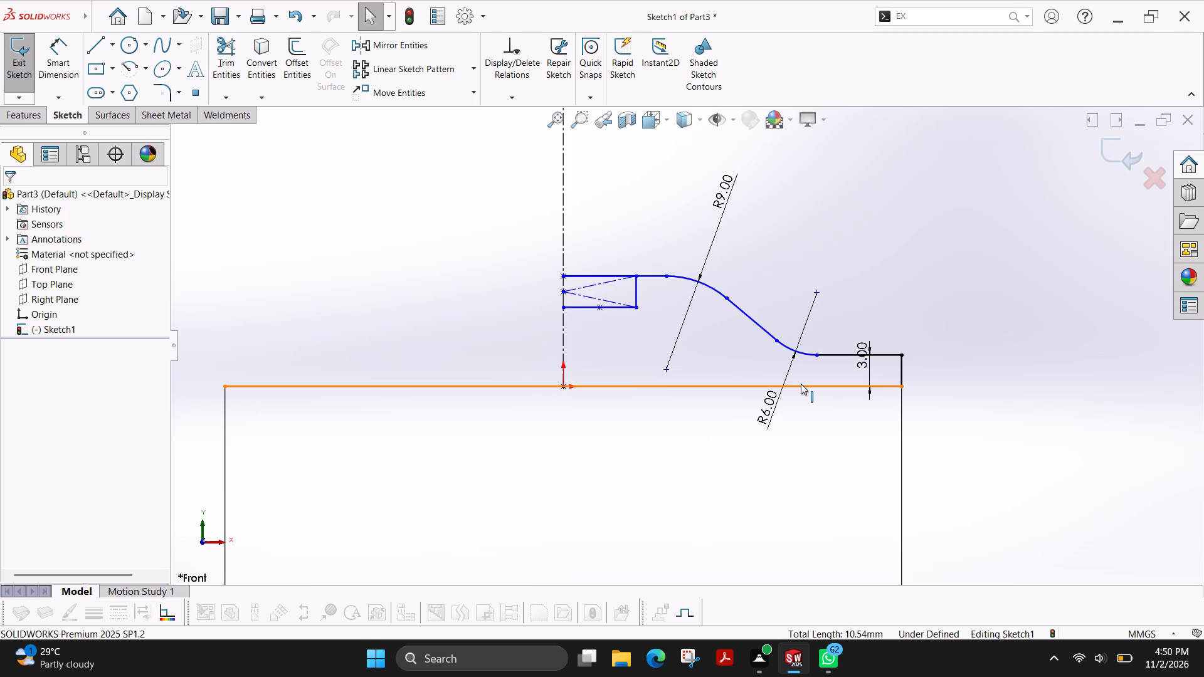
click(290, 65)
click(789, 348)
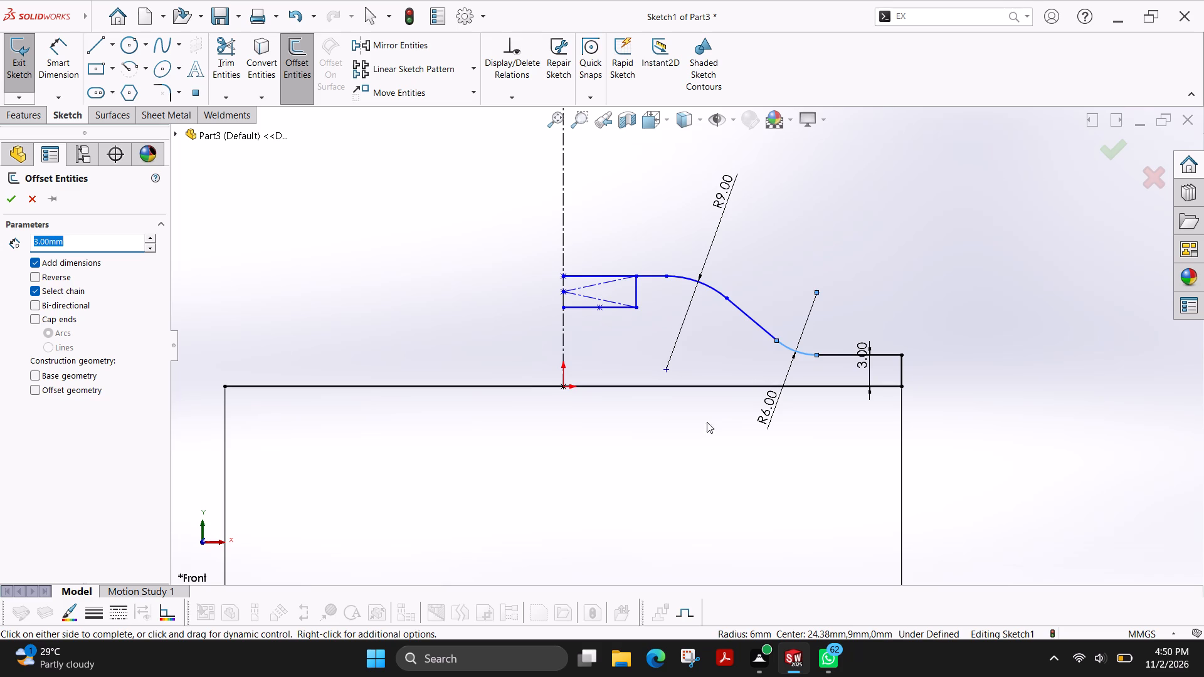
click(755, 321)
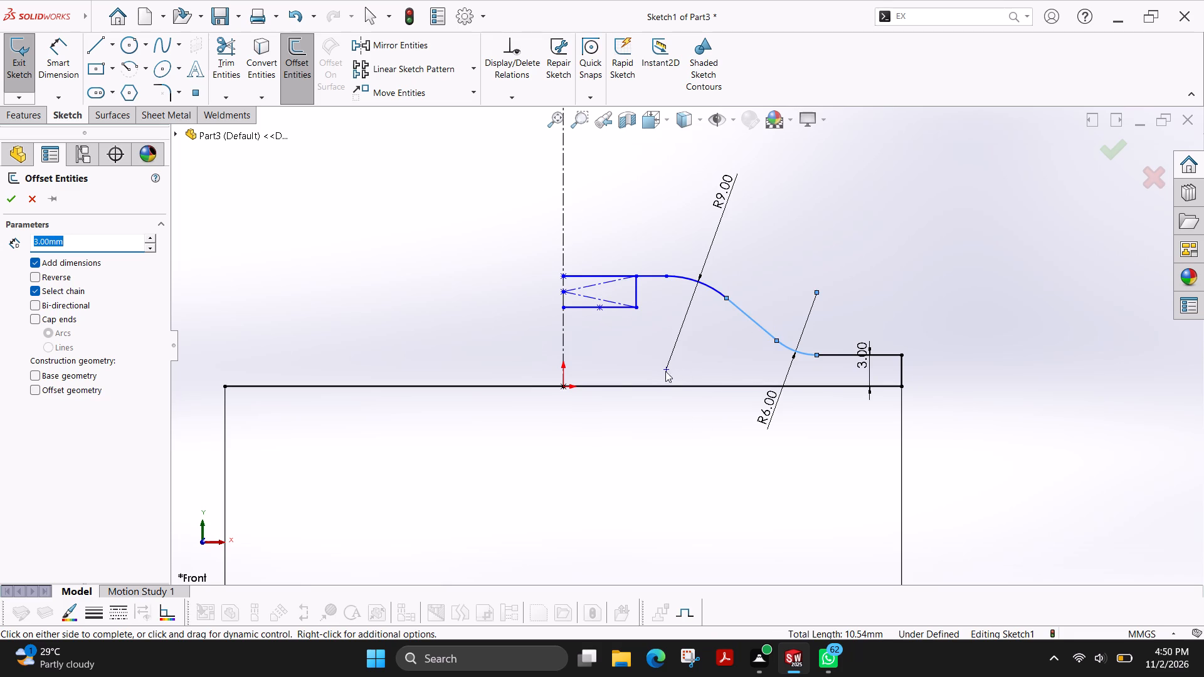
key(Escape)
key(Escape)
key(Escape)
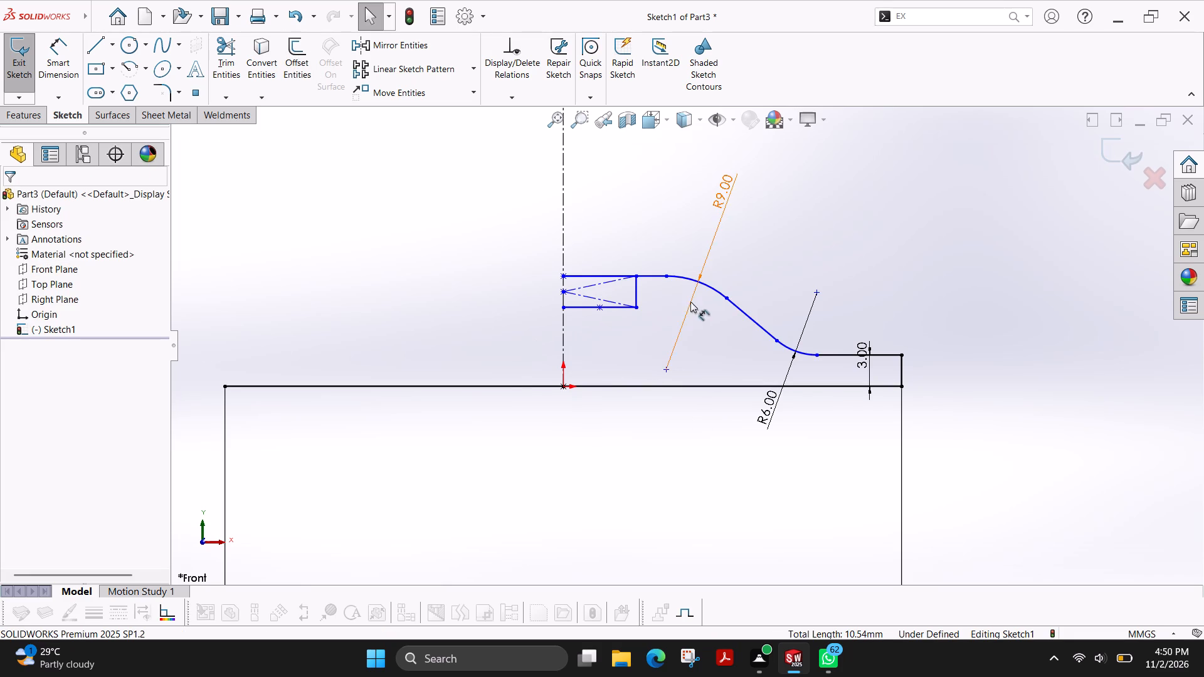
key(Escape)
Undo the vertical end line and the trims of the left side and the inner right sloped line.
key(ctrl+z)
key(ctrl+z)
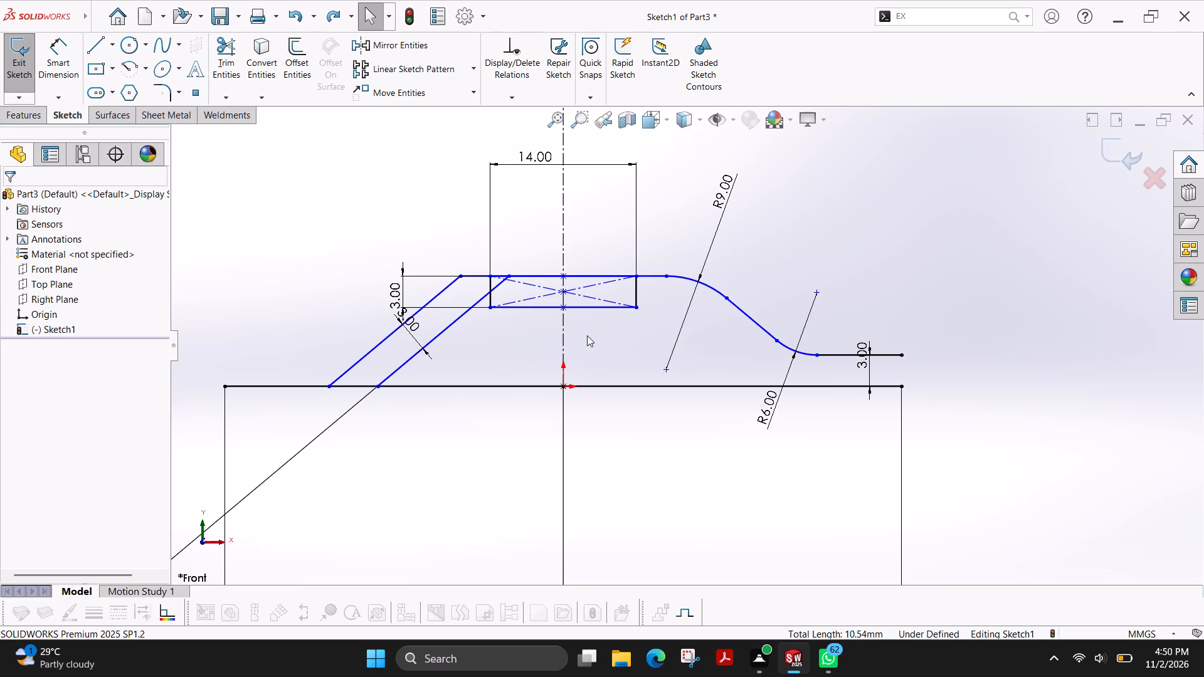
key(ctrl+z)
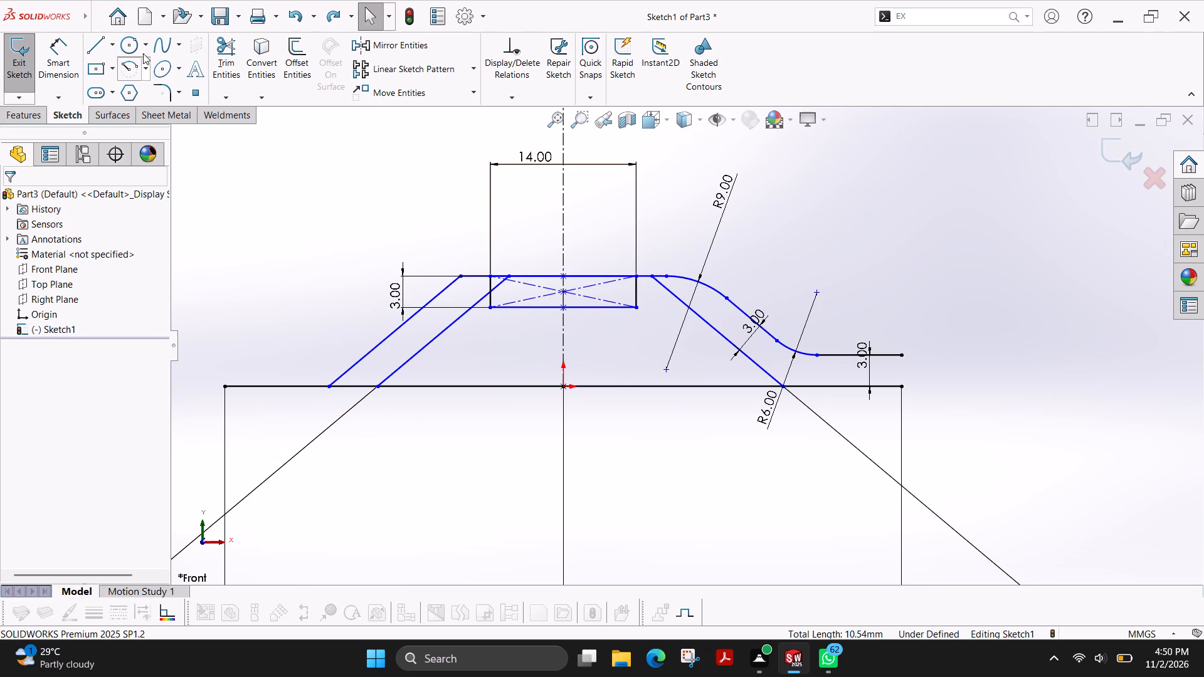
Draw a horizontal line about 13.6 mm long from the midpoint of the rectangle's bottom edge past the inner right sloped line.
click(88, 50)
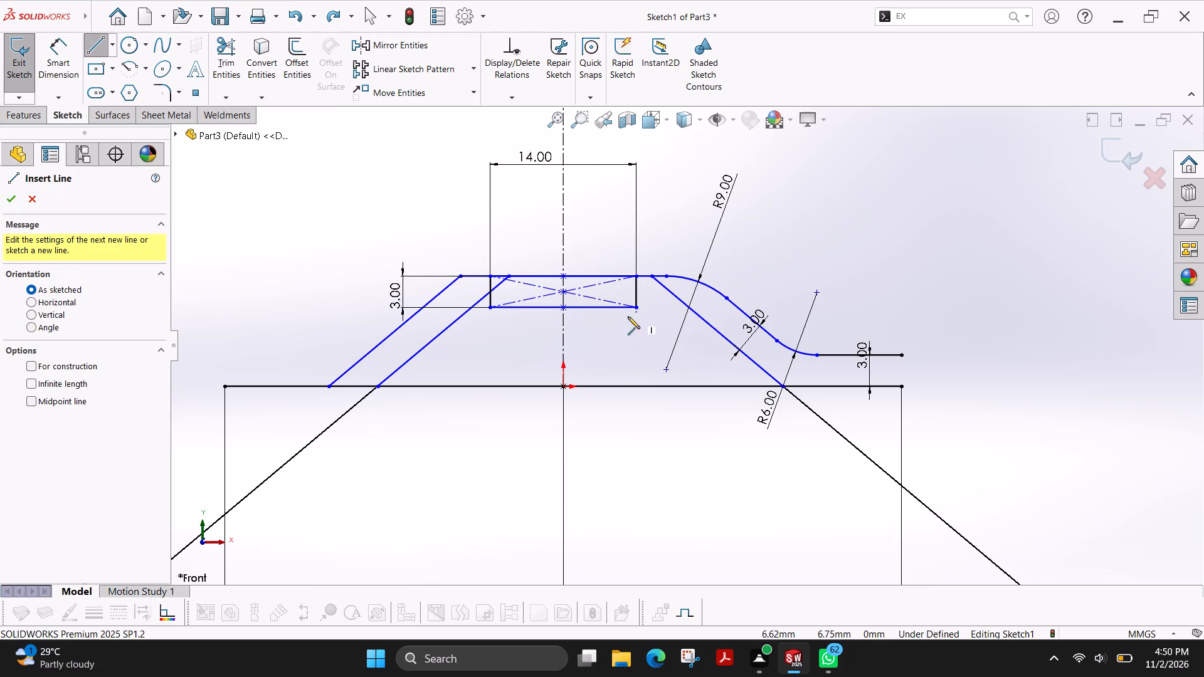
click(564, 307)
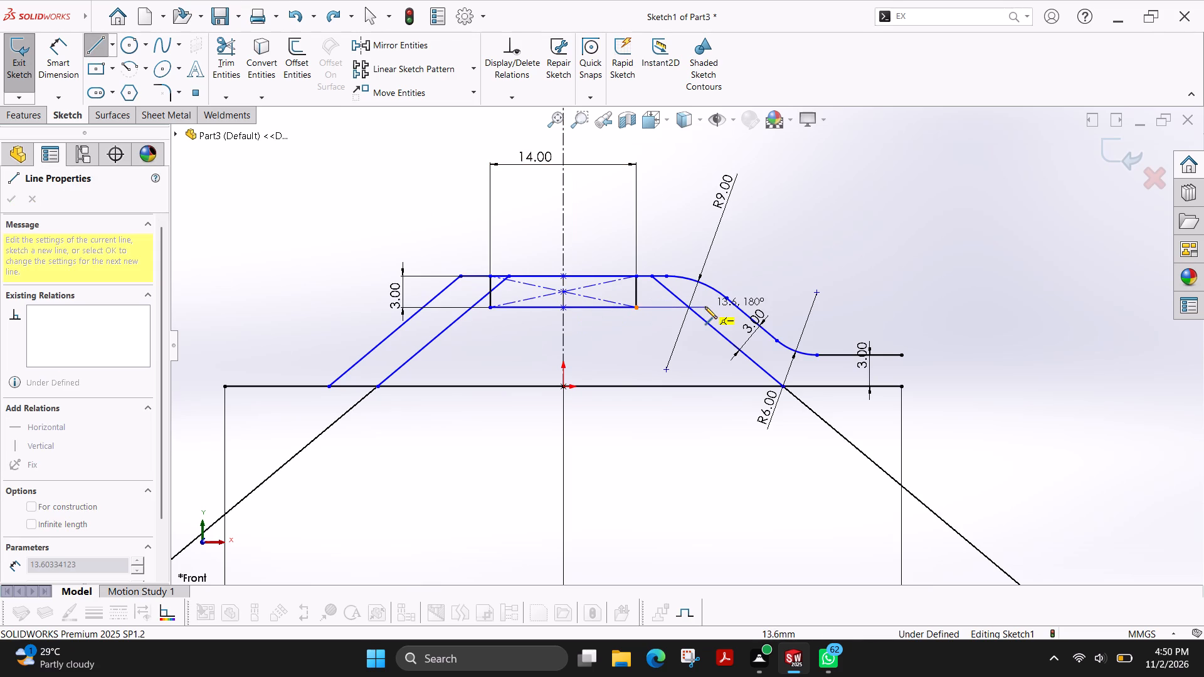
click(705, 307)
key(Escape)
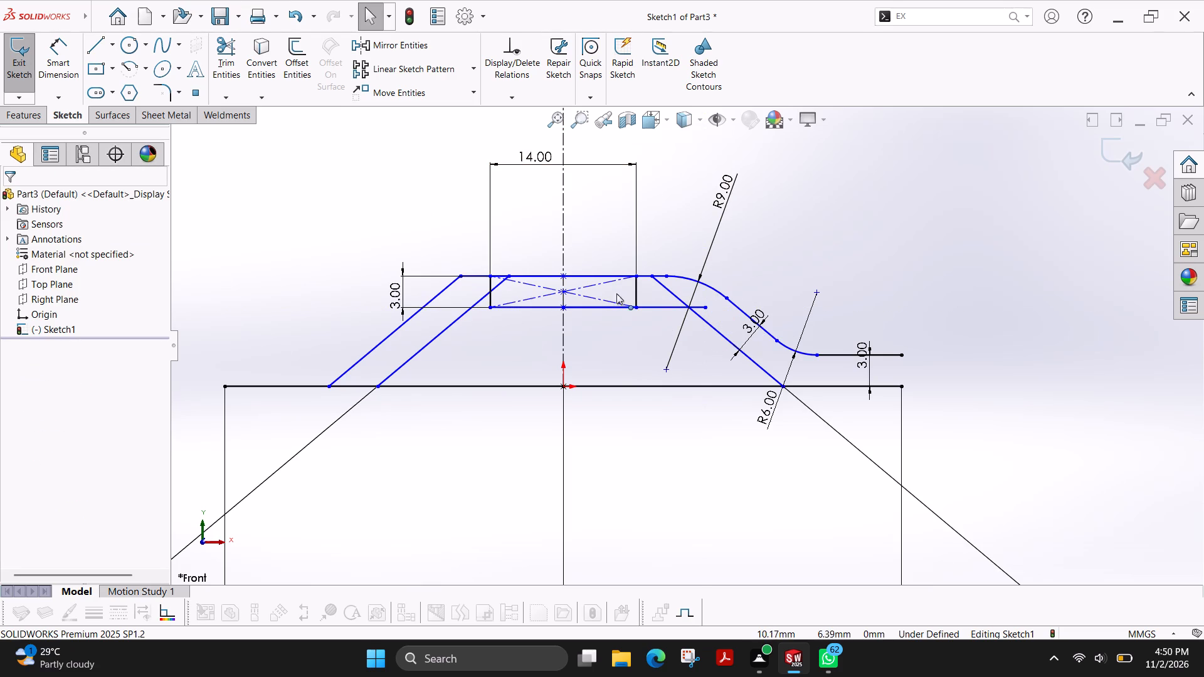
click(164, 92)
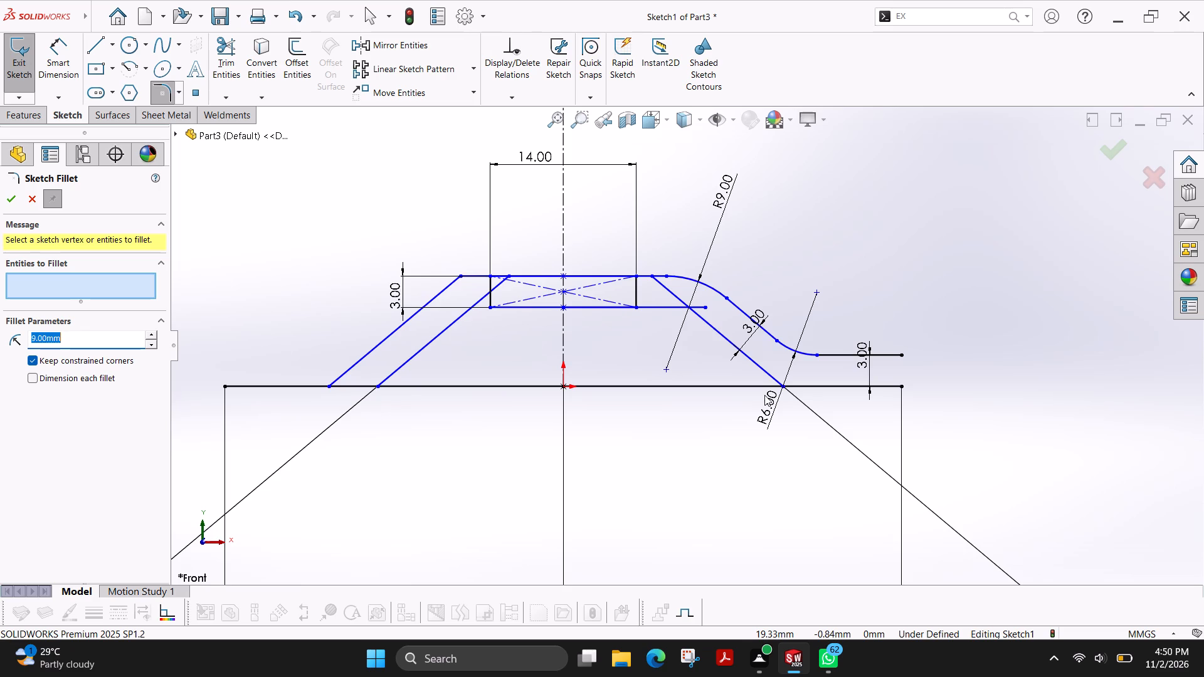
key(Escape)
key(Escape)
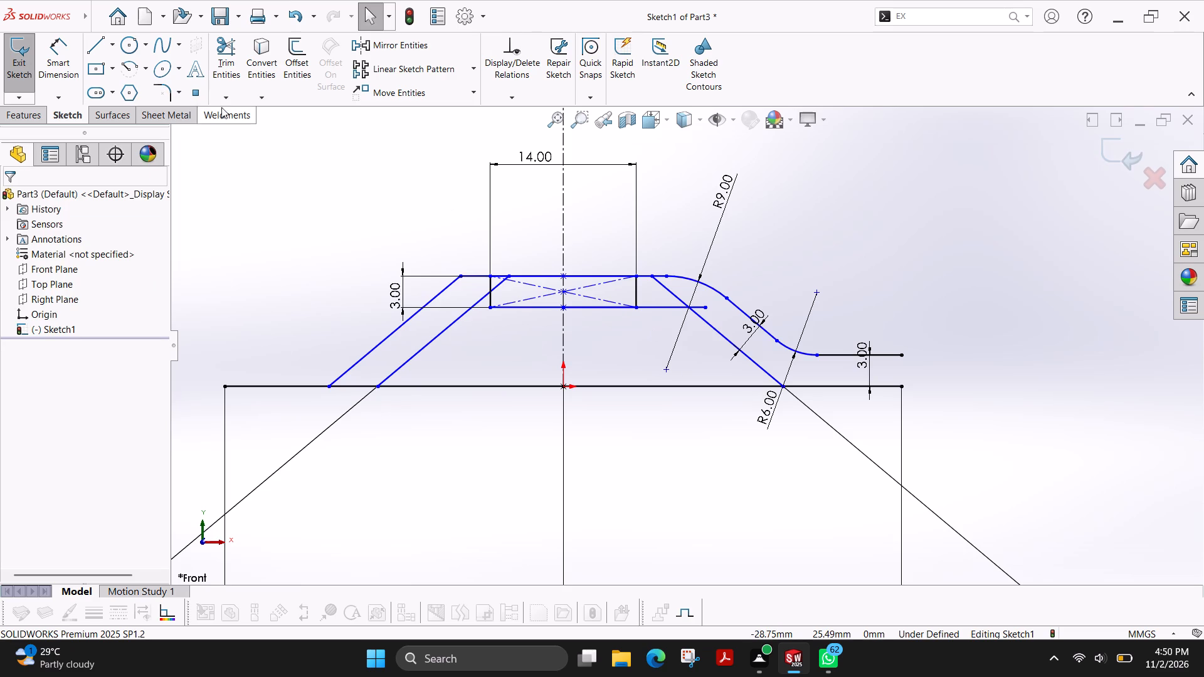
Offset the chain of outer profile entities containing the 9 mm arc by 3 mm, reversed toward the inside.
click(306, 58)
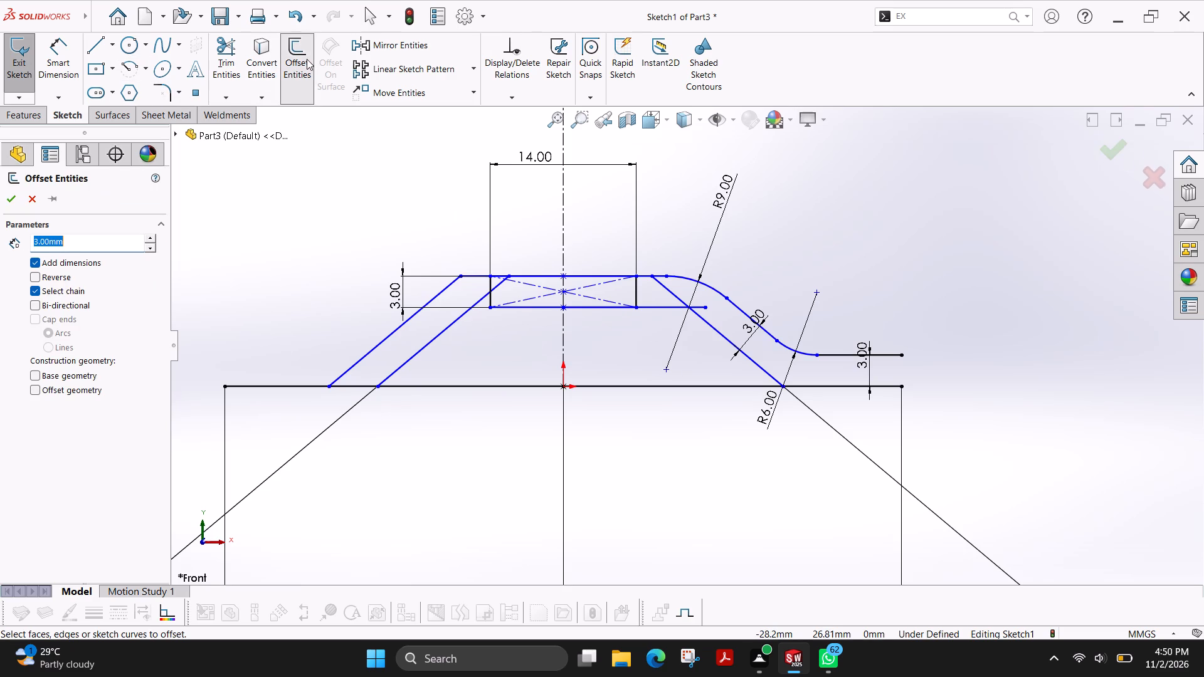
click(704, 283)
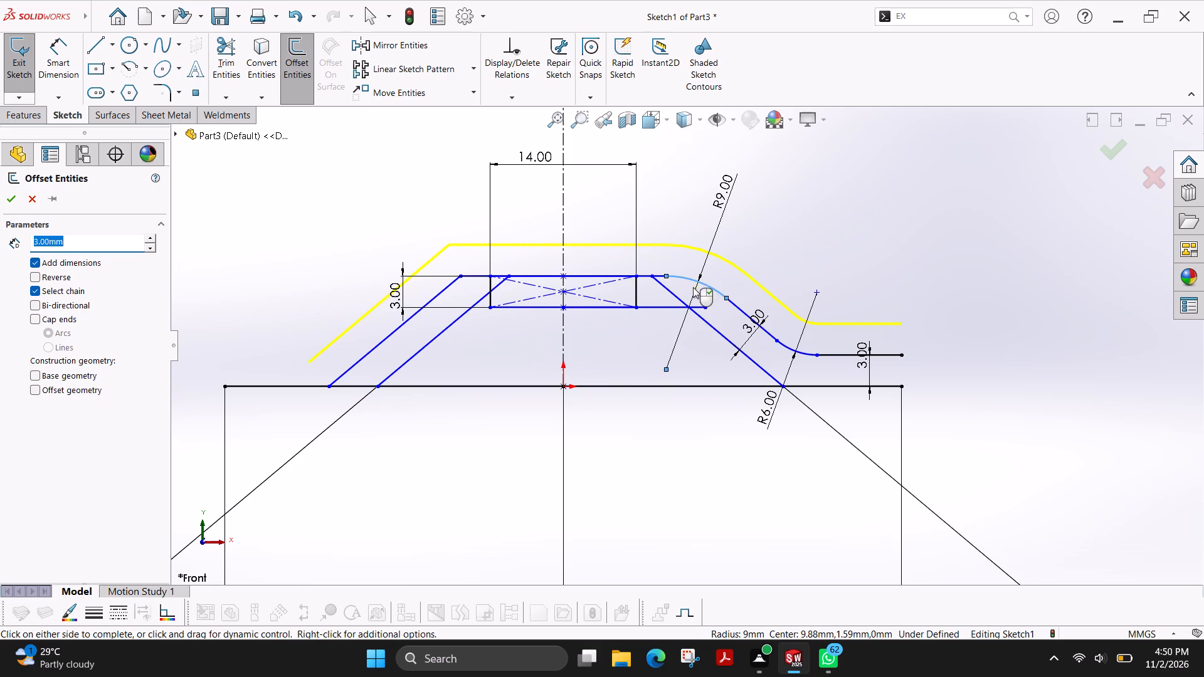
click(48, 275)
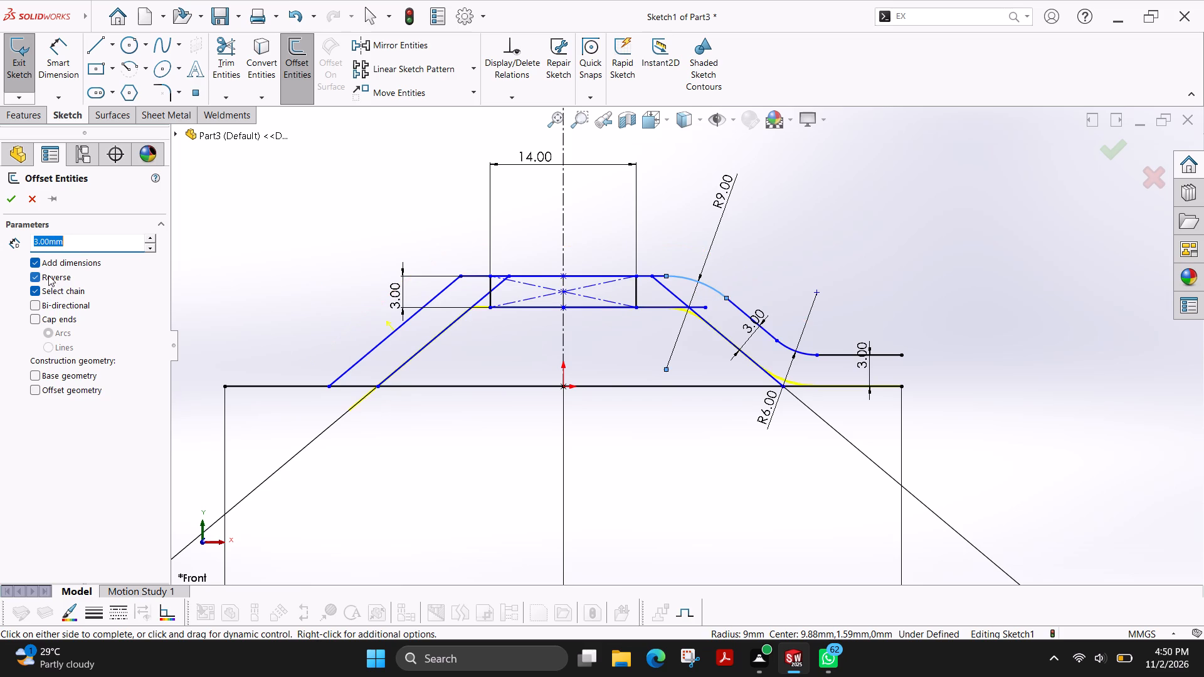
click(12, 200)
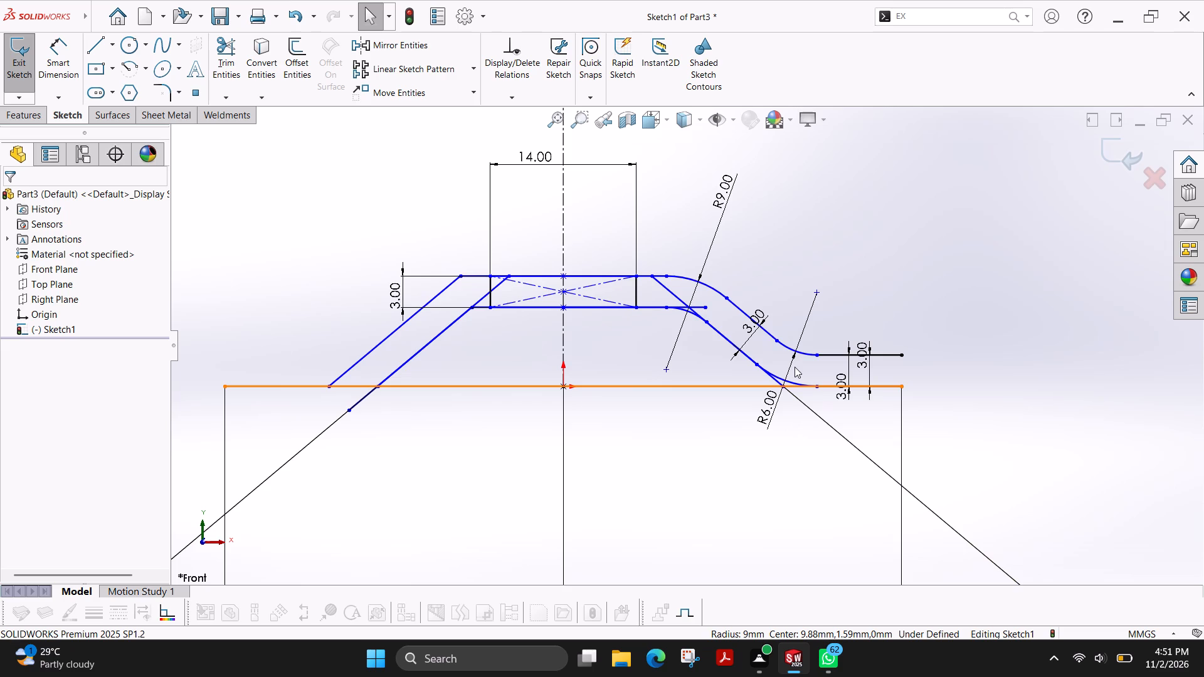
Delete the inner right sloped line that overlaps the new offset chain, despite its associated dimensions.
scroll(795, 367, down, 2)
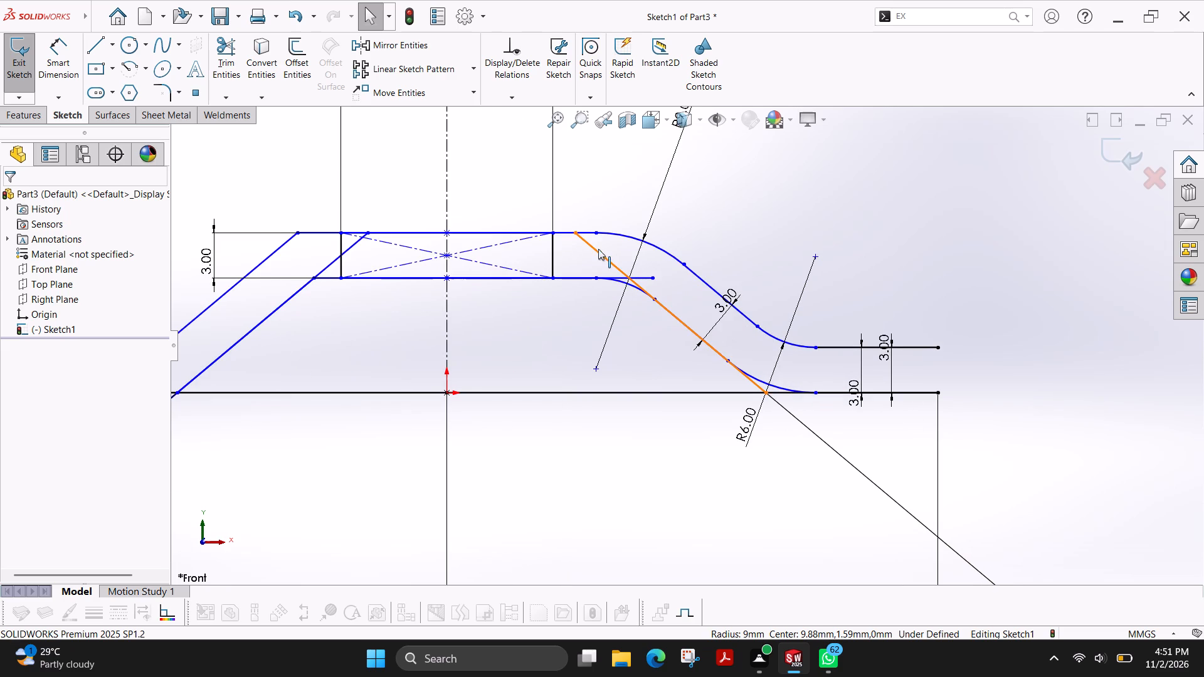
click(598, 253)
key(Delete)
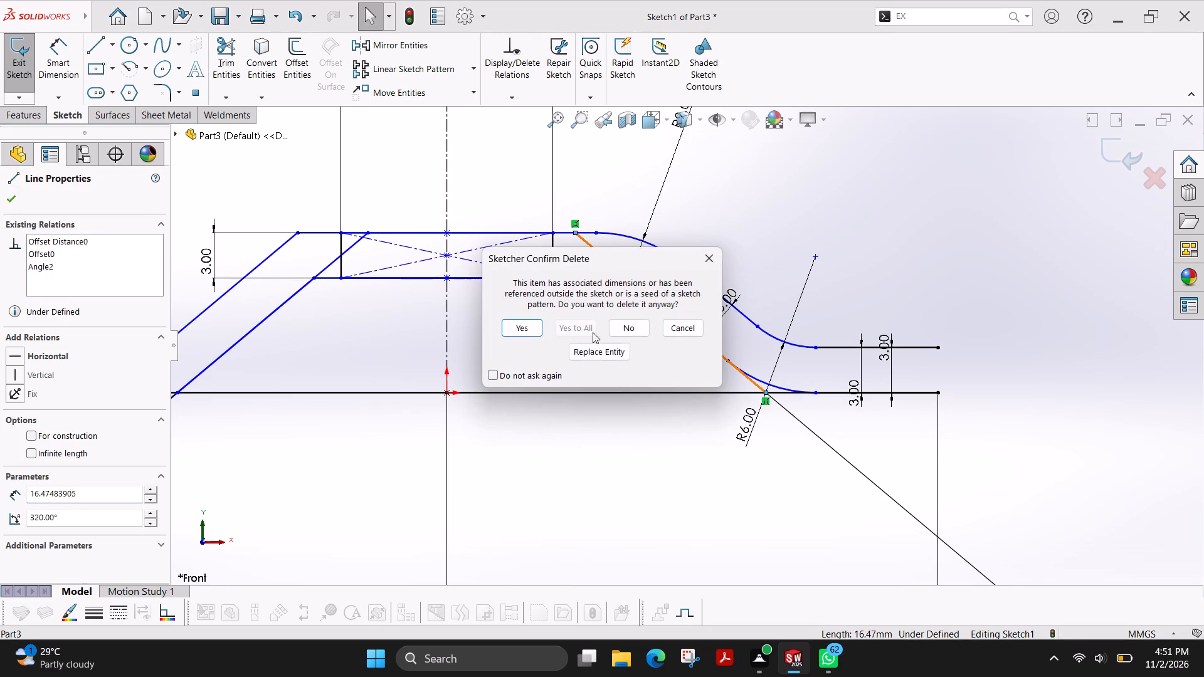
click(529, 326)
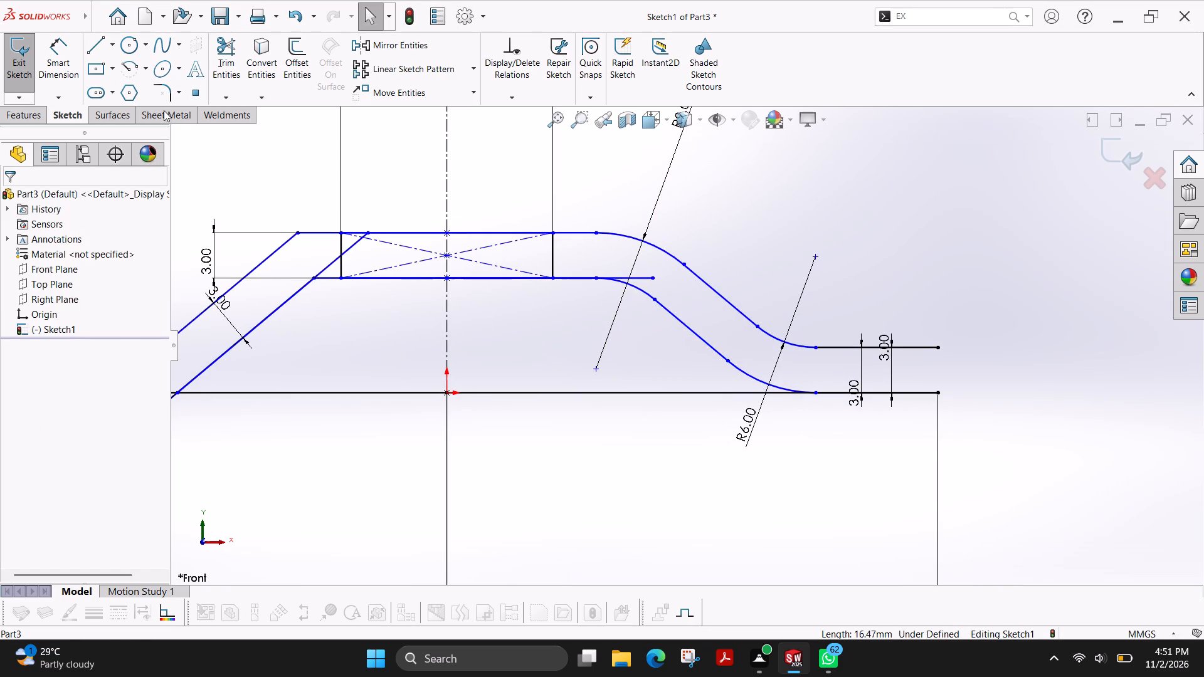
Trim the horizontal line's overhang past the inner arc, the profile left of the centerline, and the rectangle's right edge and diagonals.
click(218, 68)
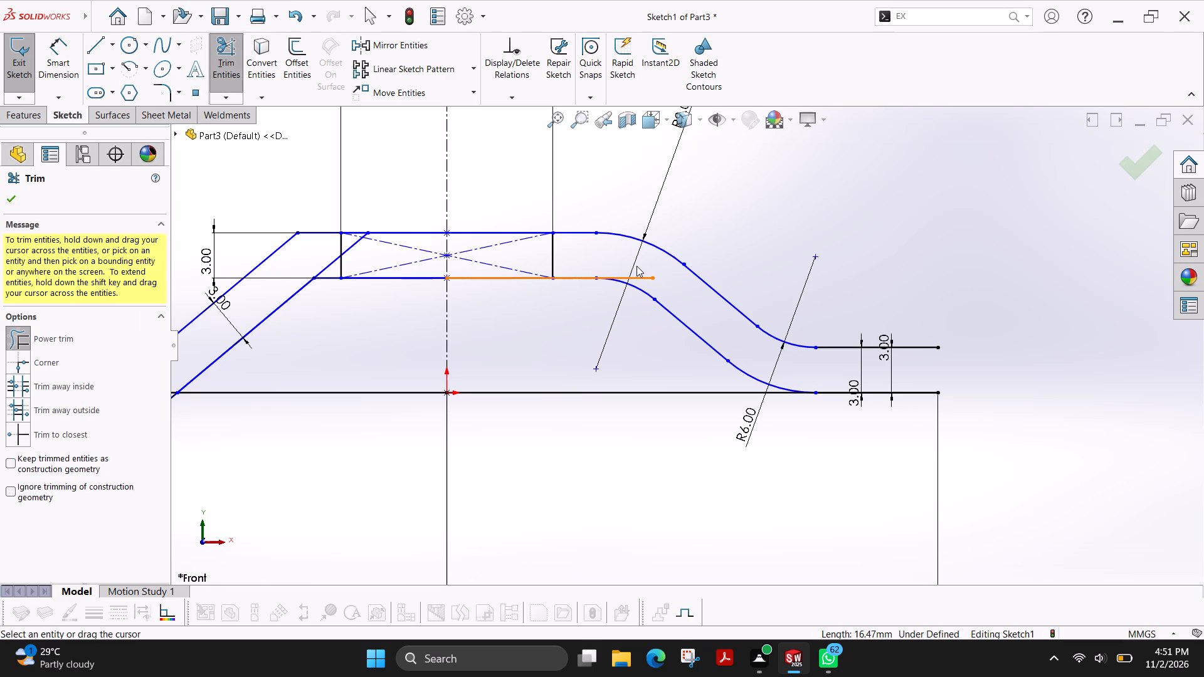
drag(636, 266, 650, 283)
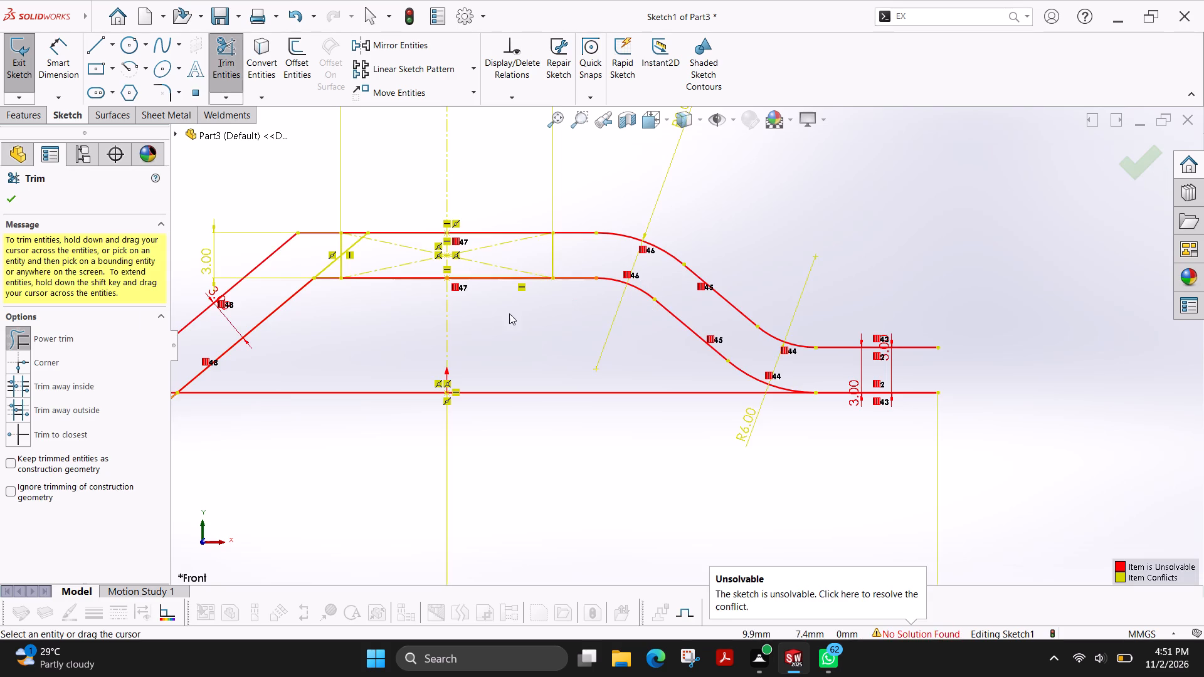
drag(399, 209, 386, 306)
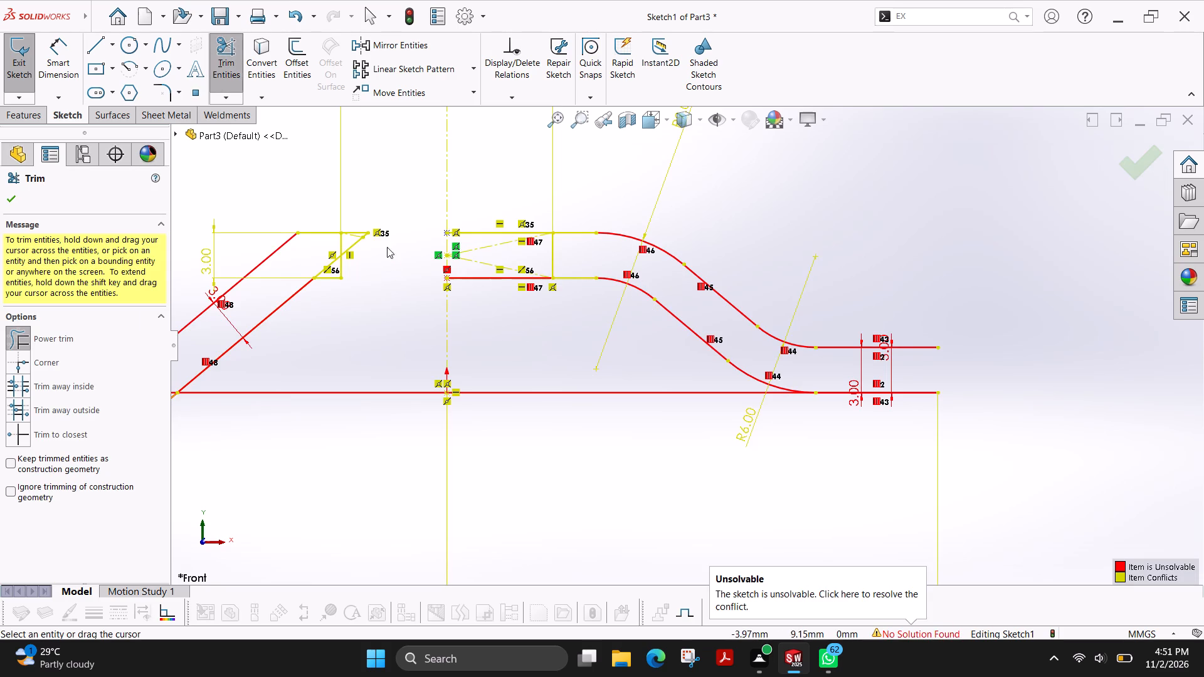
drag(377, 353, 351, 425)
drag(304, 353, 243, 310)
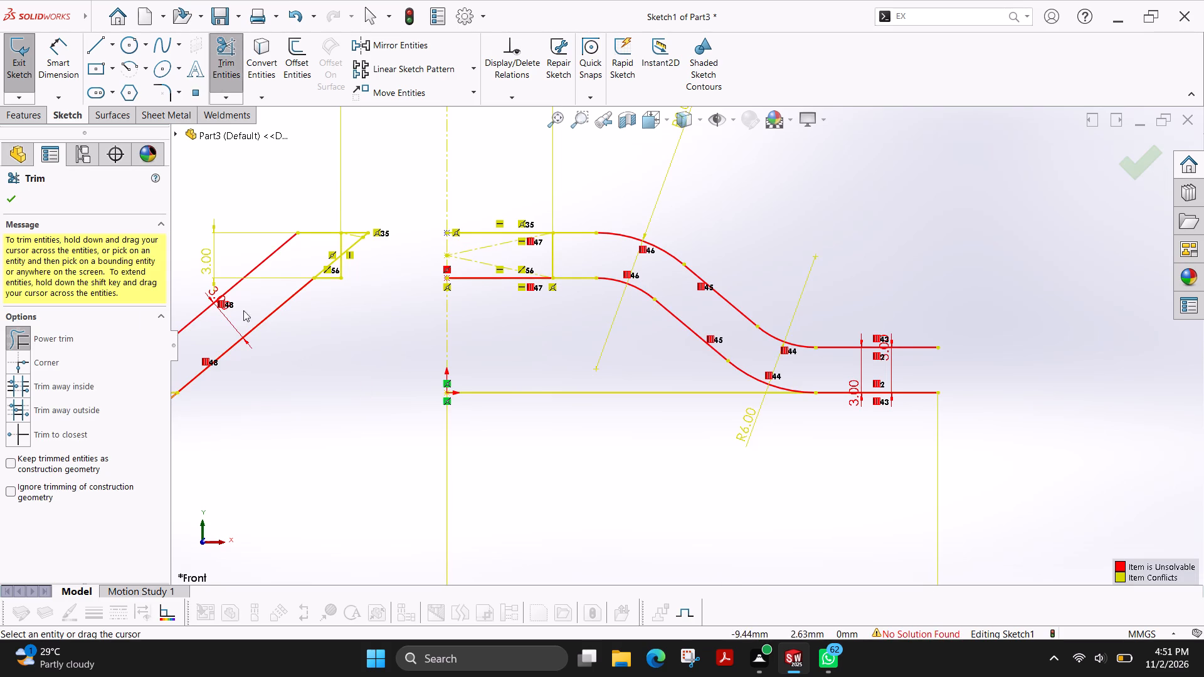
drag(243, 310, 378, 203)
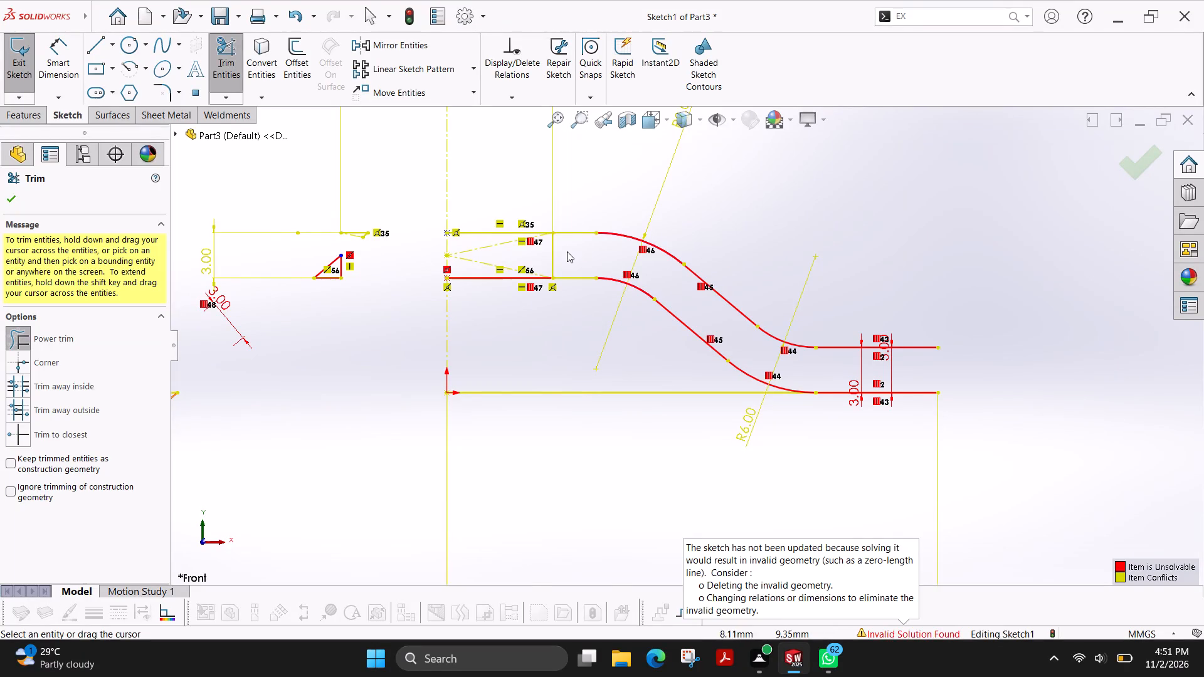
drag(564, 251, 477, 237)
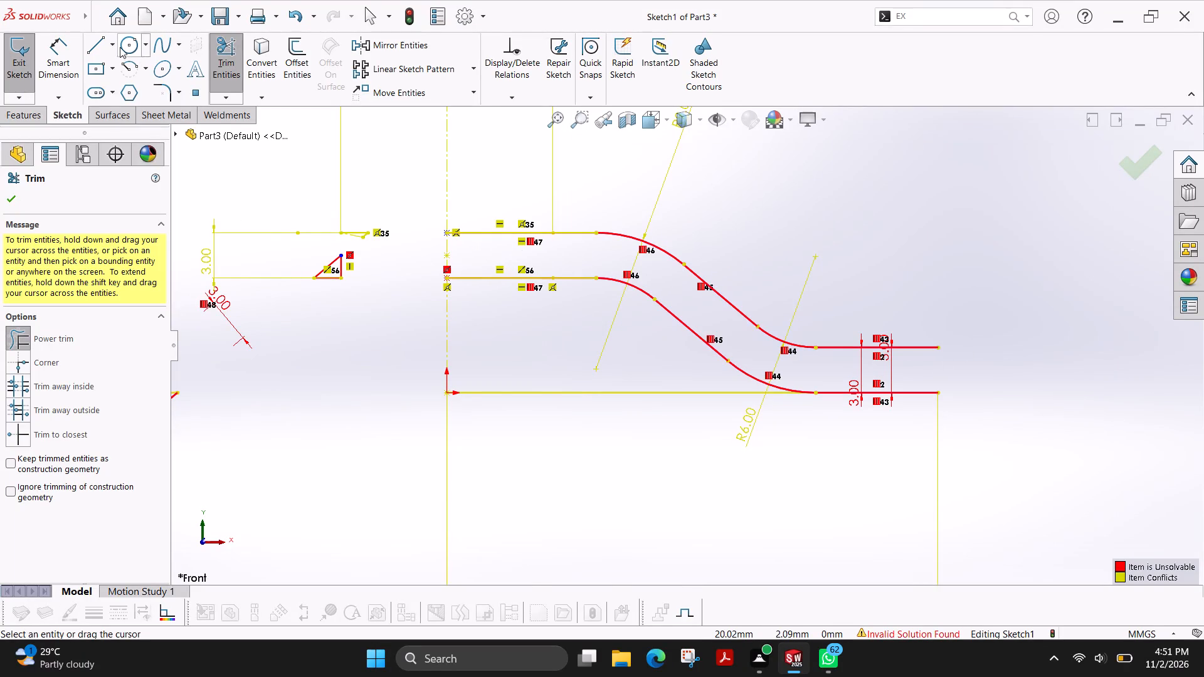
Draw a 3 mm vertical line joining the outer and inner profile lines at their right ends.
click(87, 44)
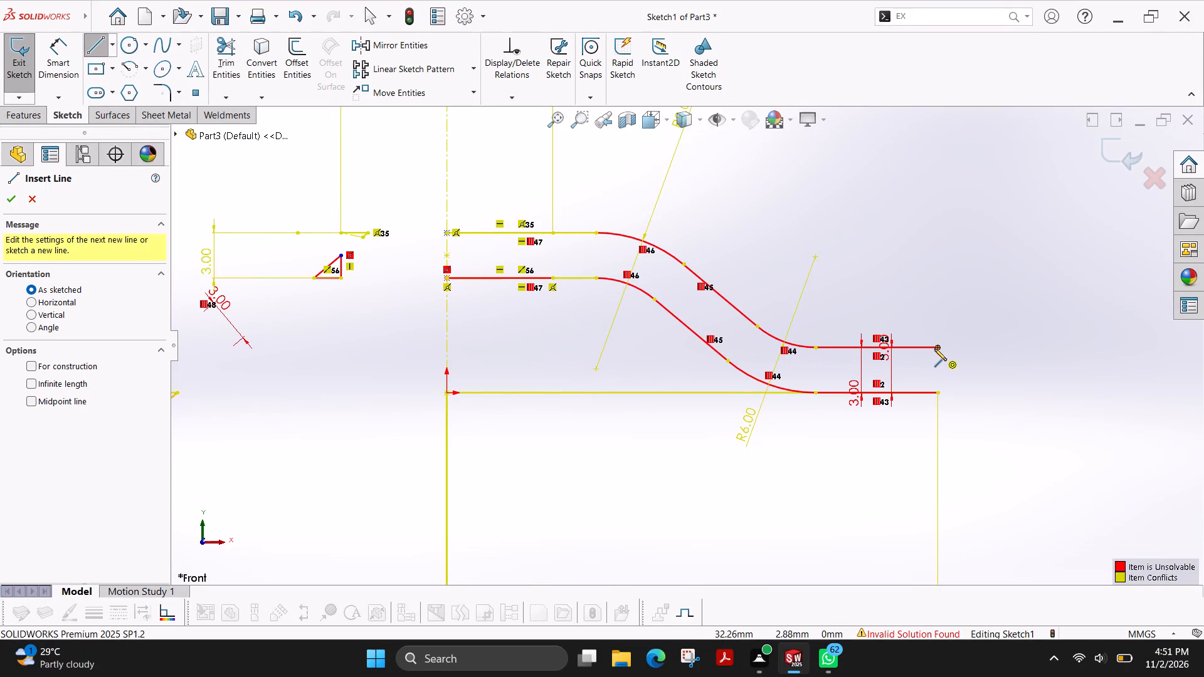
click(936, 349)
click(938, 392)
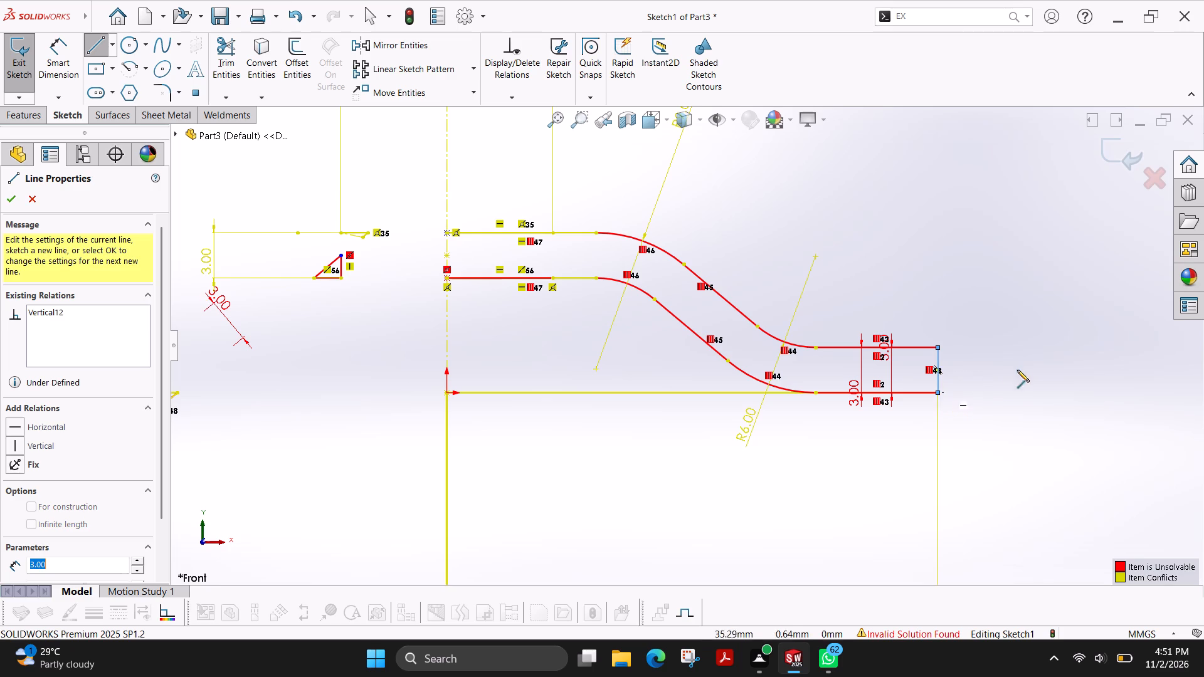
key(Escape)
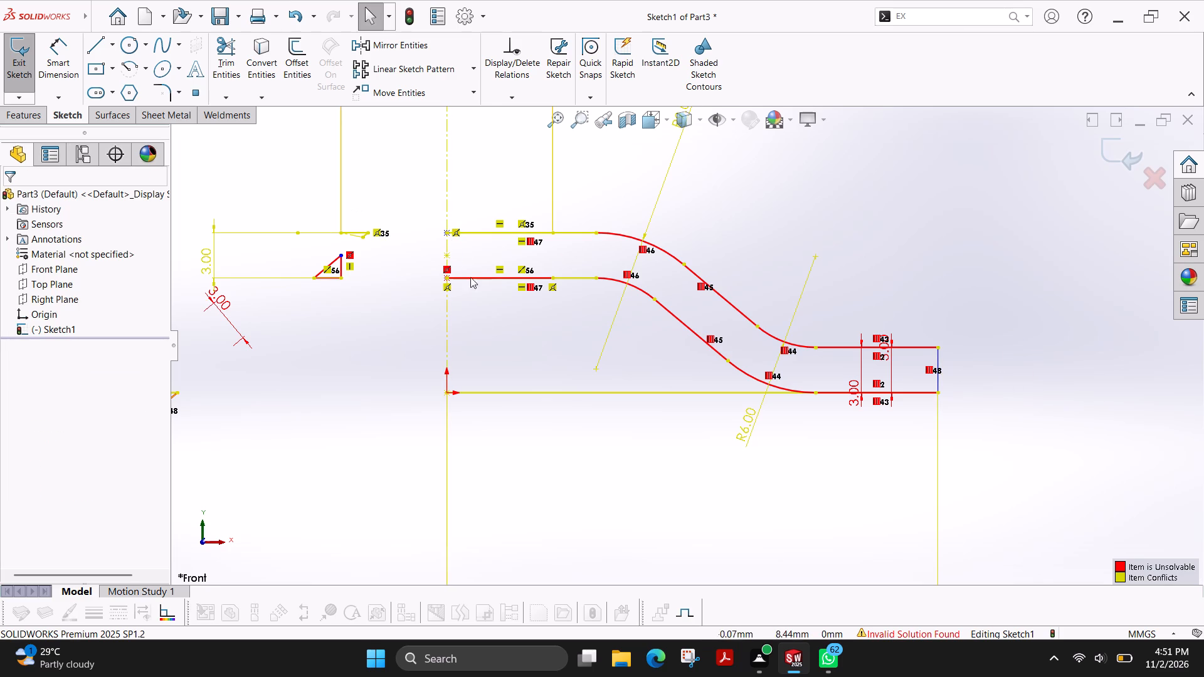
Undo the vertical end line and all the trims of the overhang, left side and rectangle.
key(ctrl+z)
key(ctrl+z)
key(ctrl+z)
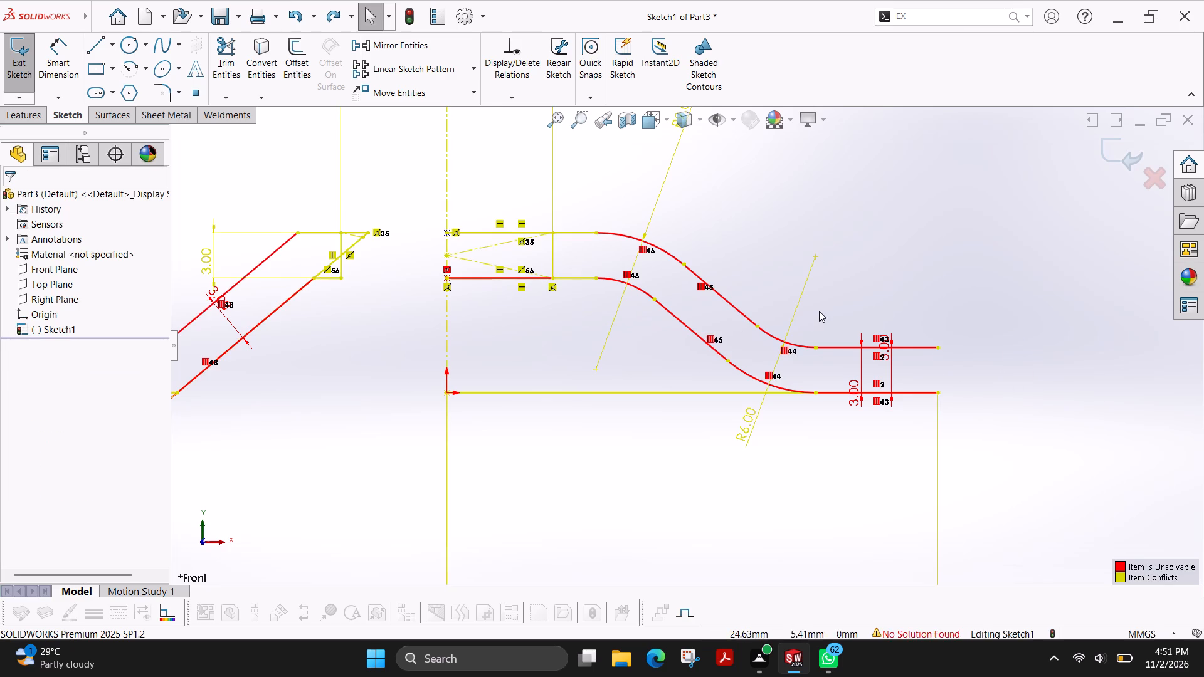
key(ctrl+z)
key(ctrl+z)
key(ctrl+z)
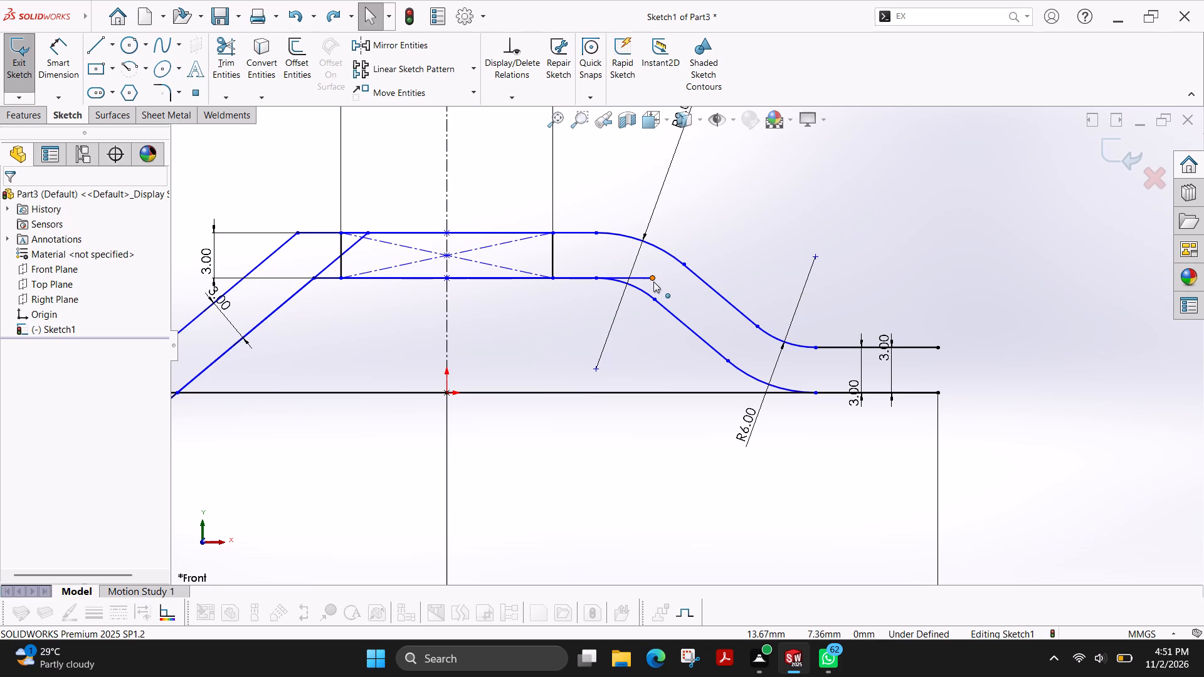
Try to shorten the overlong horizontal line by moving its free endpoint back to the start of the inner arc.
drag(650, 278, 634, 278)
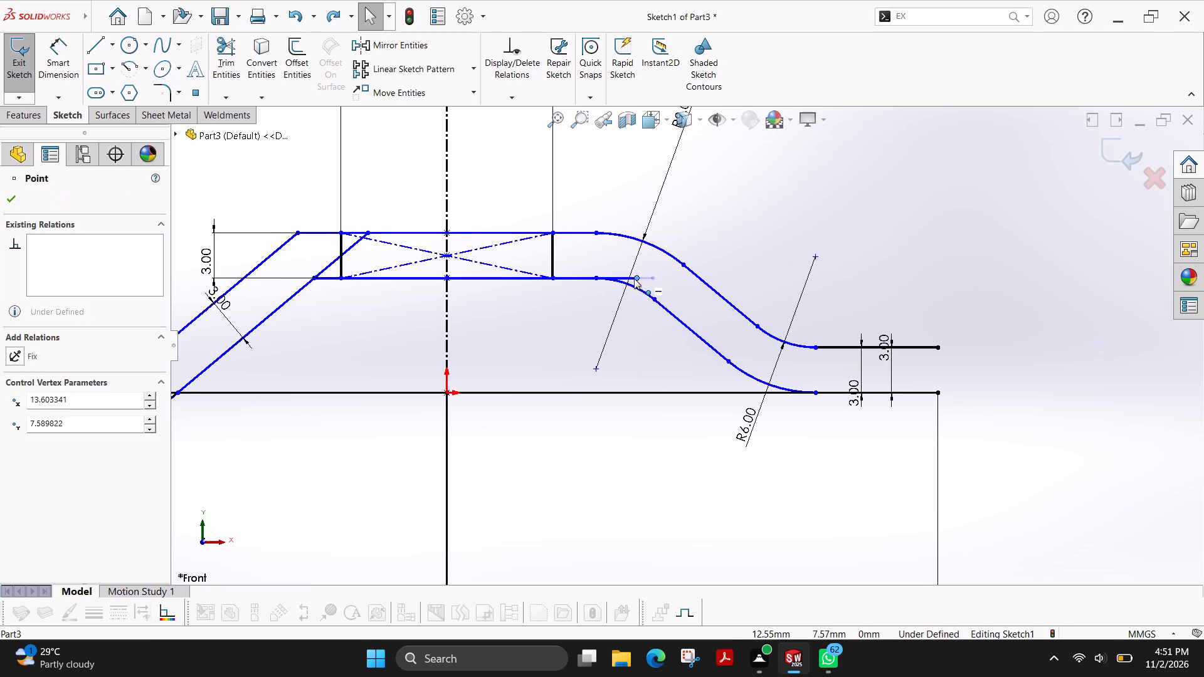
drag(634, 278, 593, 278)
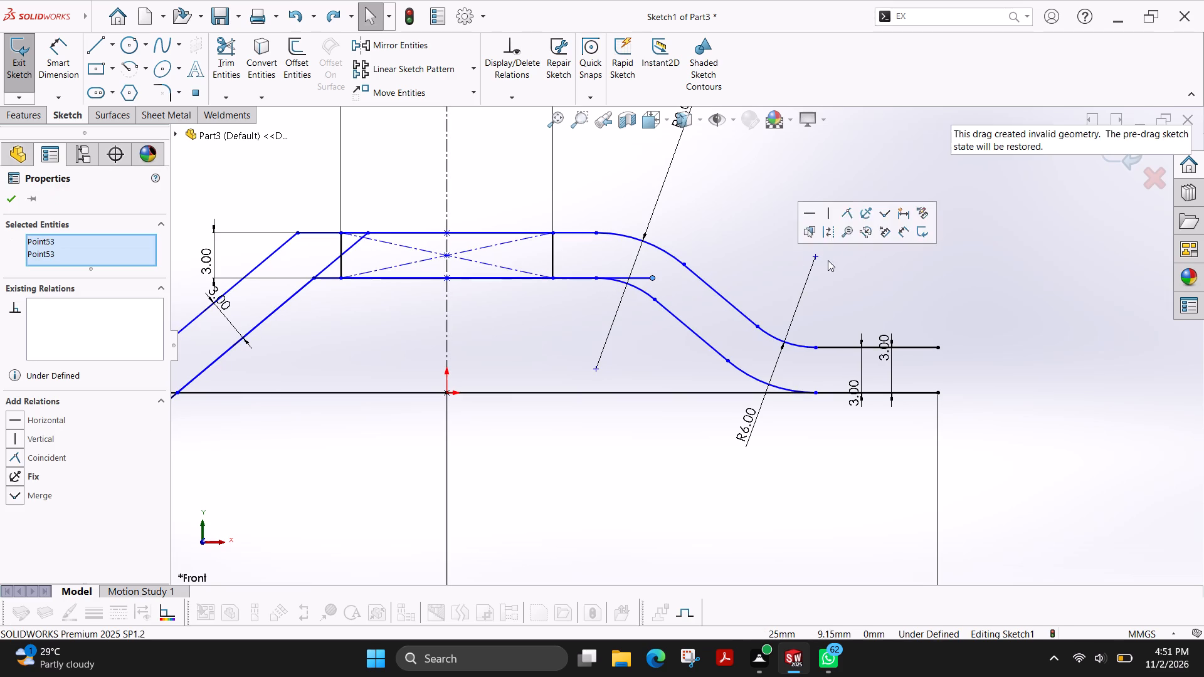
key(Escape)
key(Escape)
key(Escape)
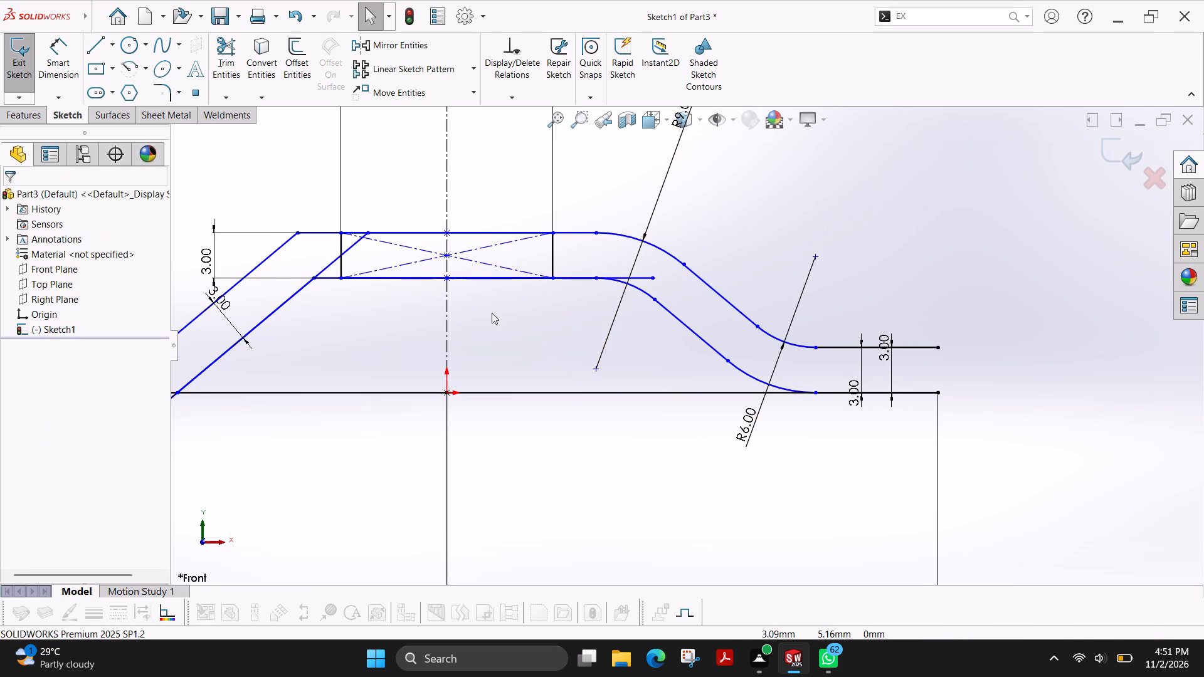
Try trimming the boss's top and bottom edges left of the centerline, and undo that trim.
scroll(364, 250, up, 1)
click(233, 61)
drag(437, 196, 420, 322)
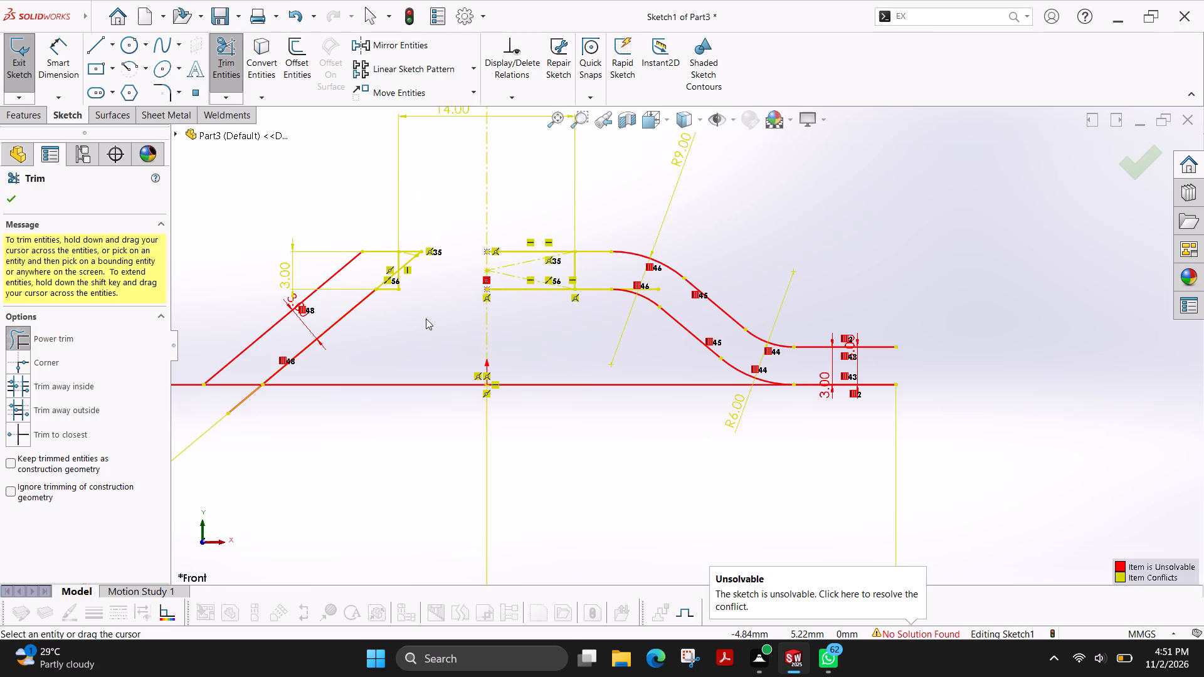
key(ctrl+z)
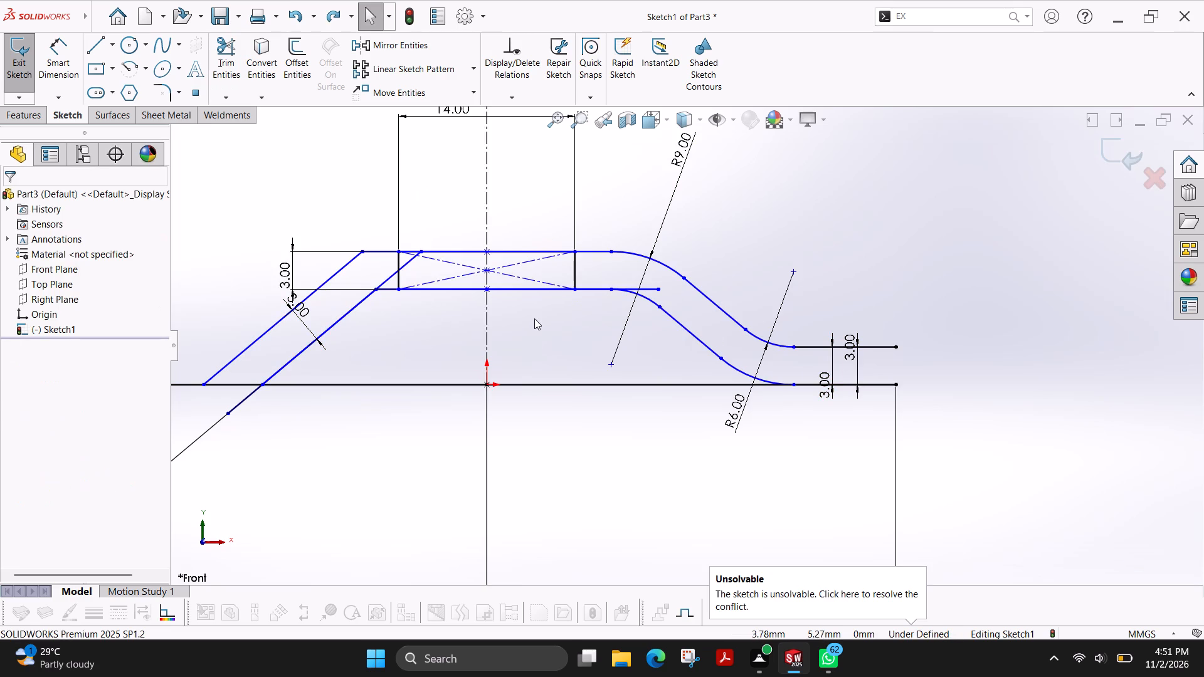
Delete the two construction diagonals of the 14 mm wide rectangle.
click(509, 265)
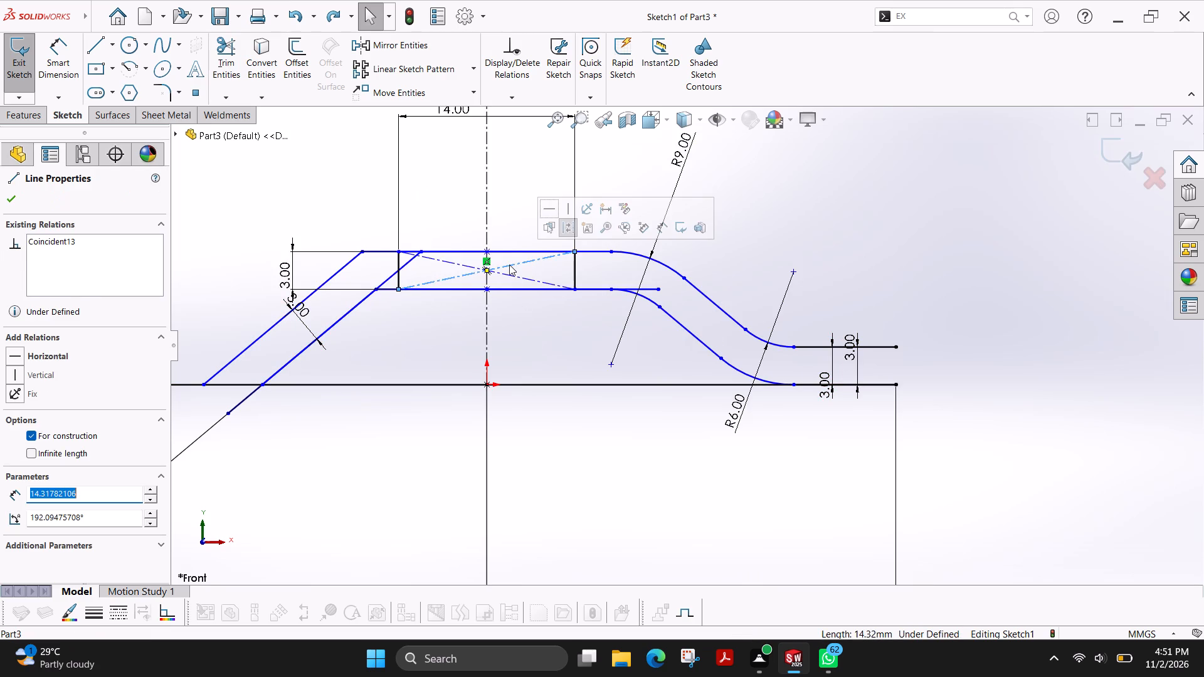
key(Delete)
click(512, 277)
key(Delete)
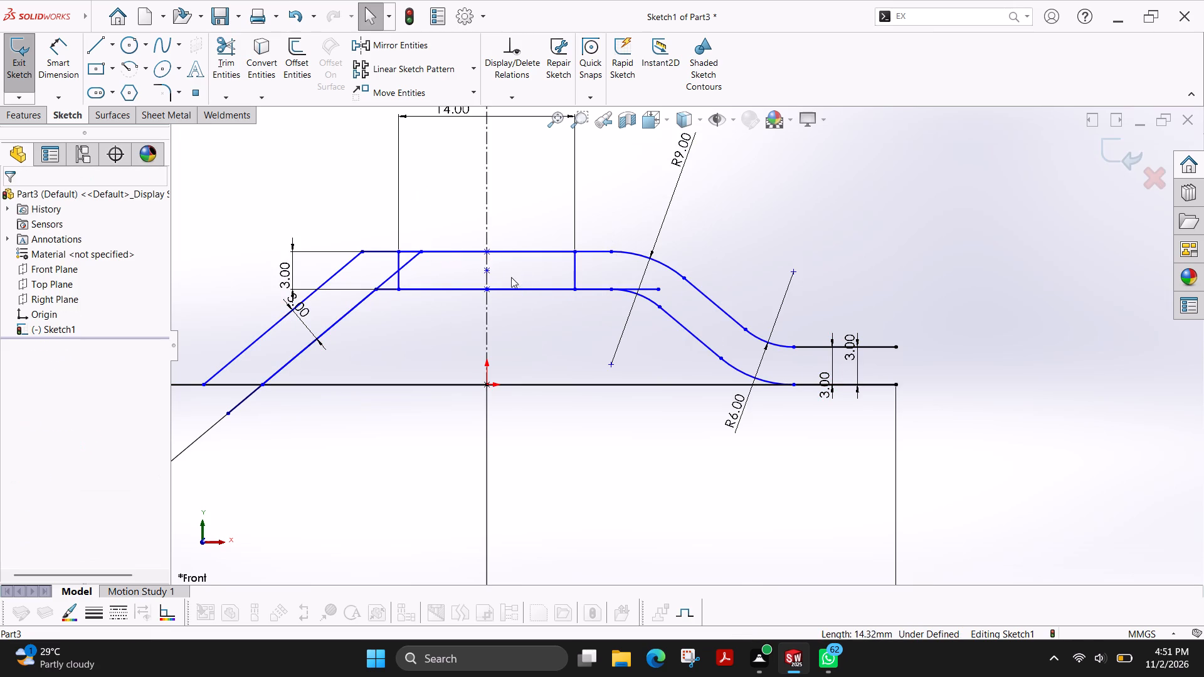
Draw a 3 mm vertical line on the centerline between the rectangle's top and bottom edges.
click(95, 41)
click(487, 252)
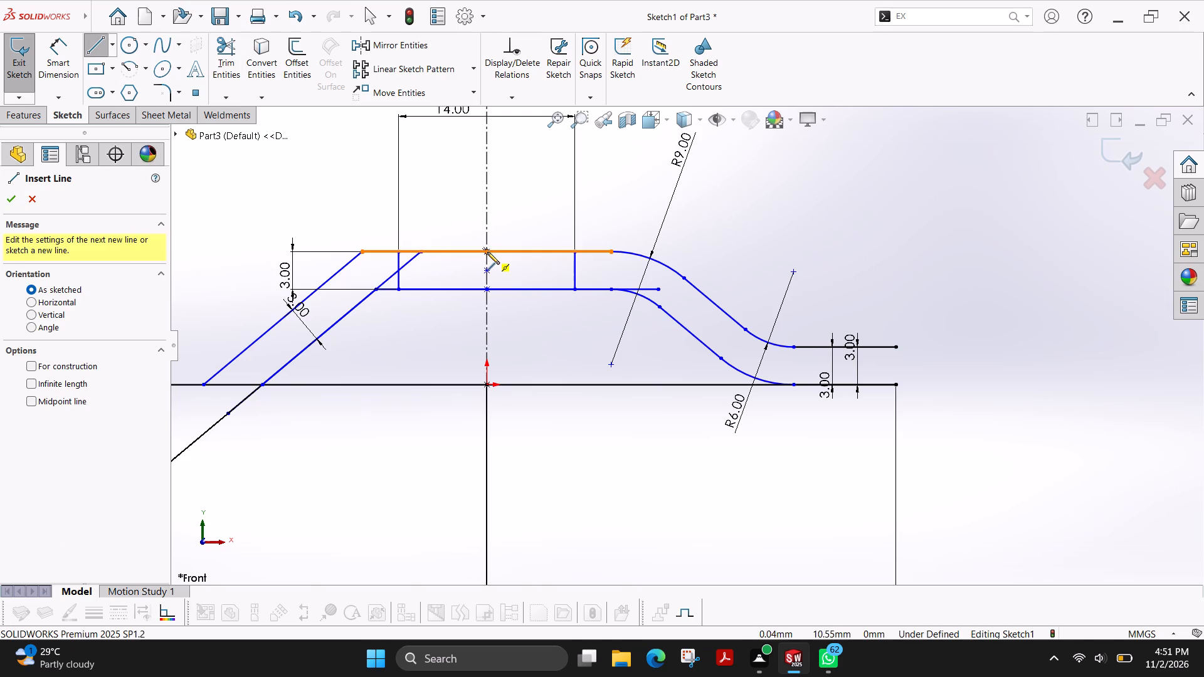
click(486, 290)
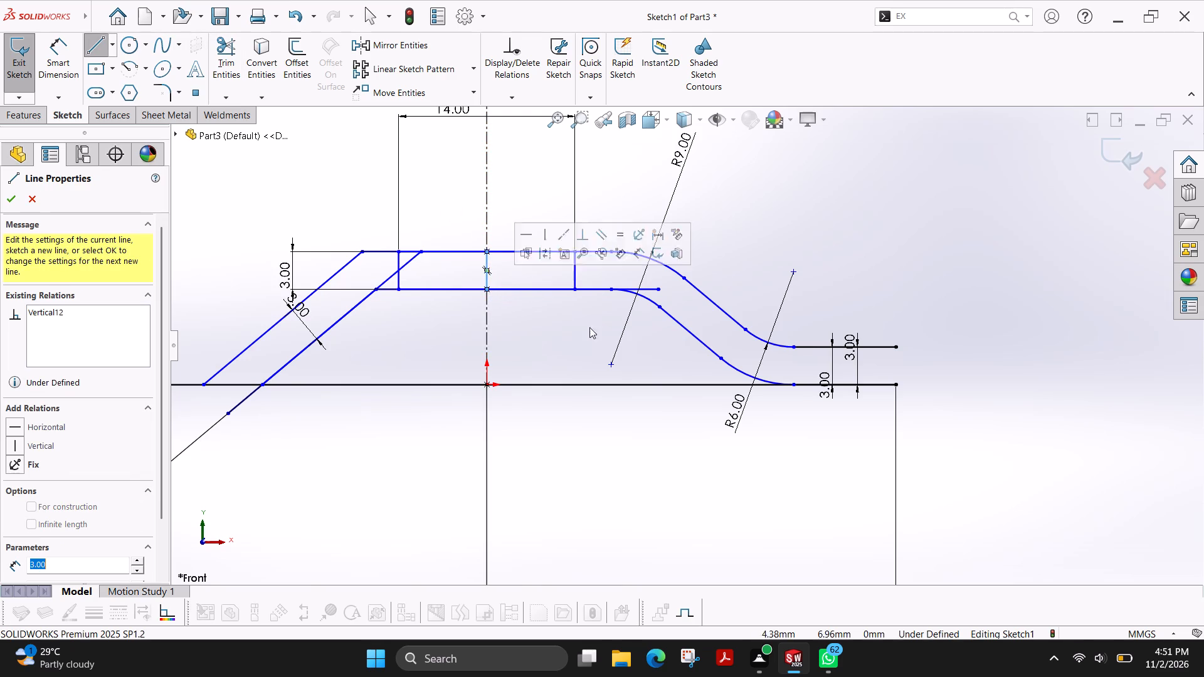
key(Escape)
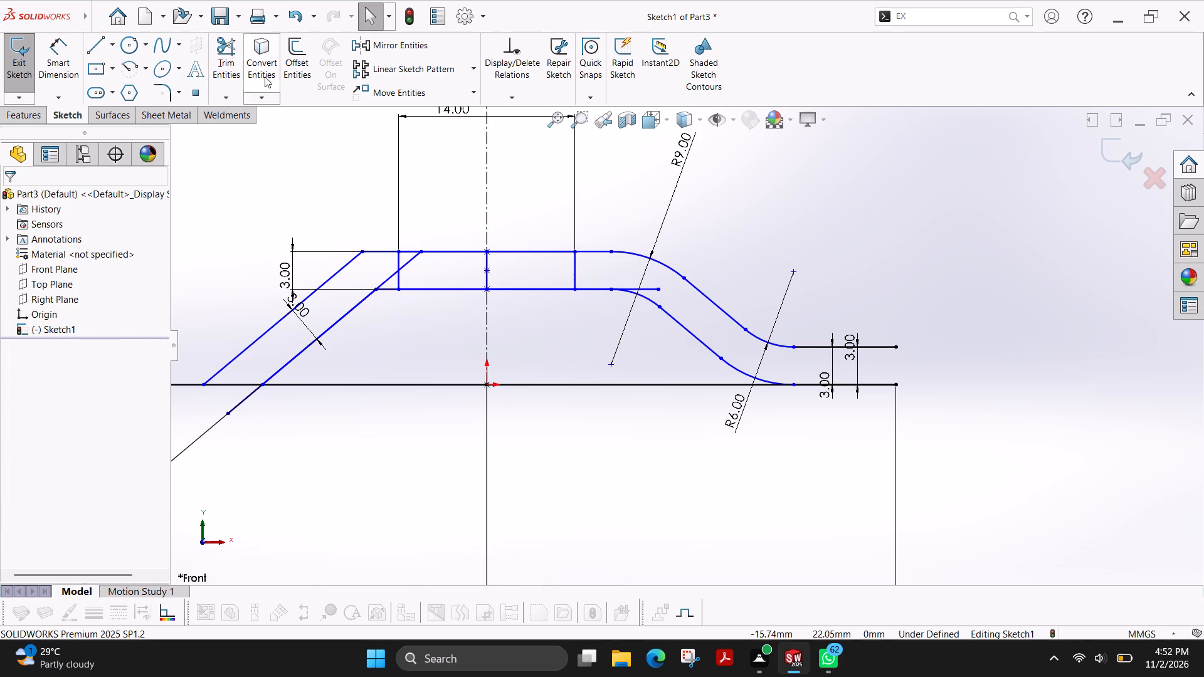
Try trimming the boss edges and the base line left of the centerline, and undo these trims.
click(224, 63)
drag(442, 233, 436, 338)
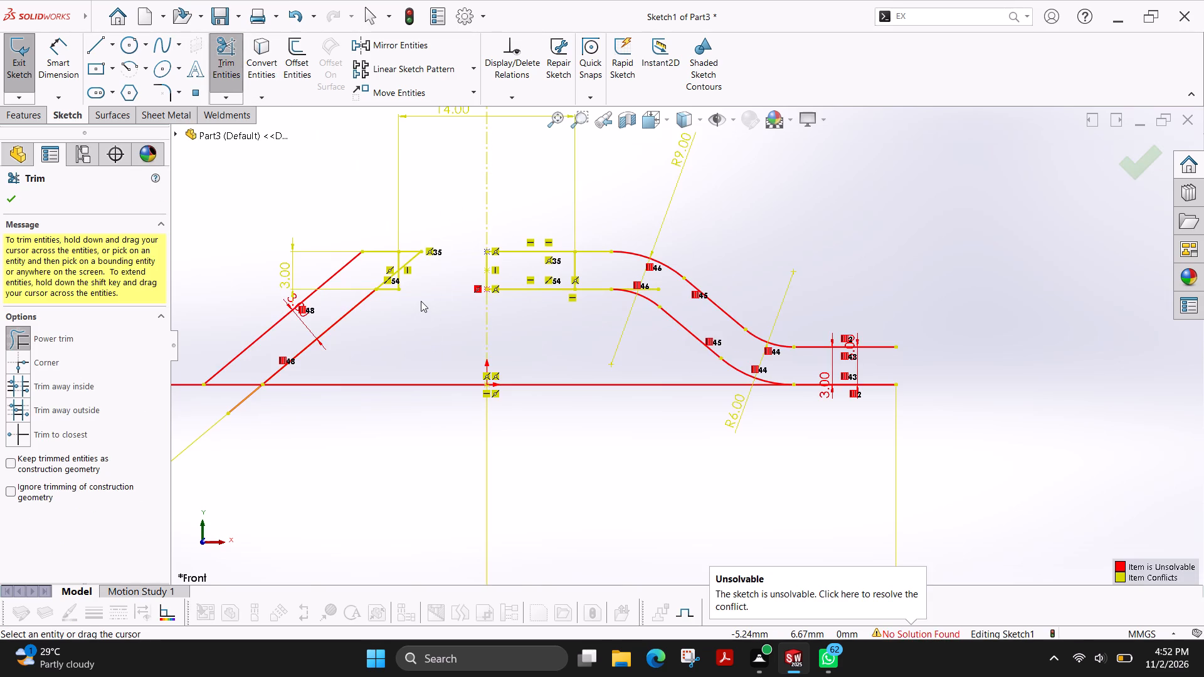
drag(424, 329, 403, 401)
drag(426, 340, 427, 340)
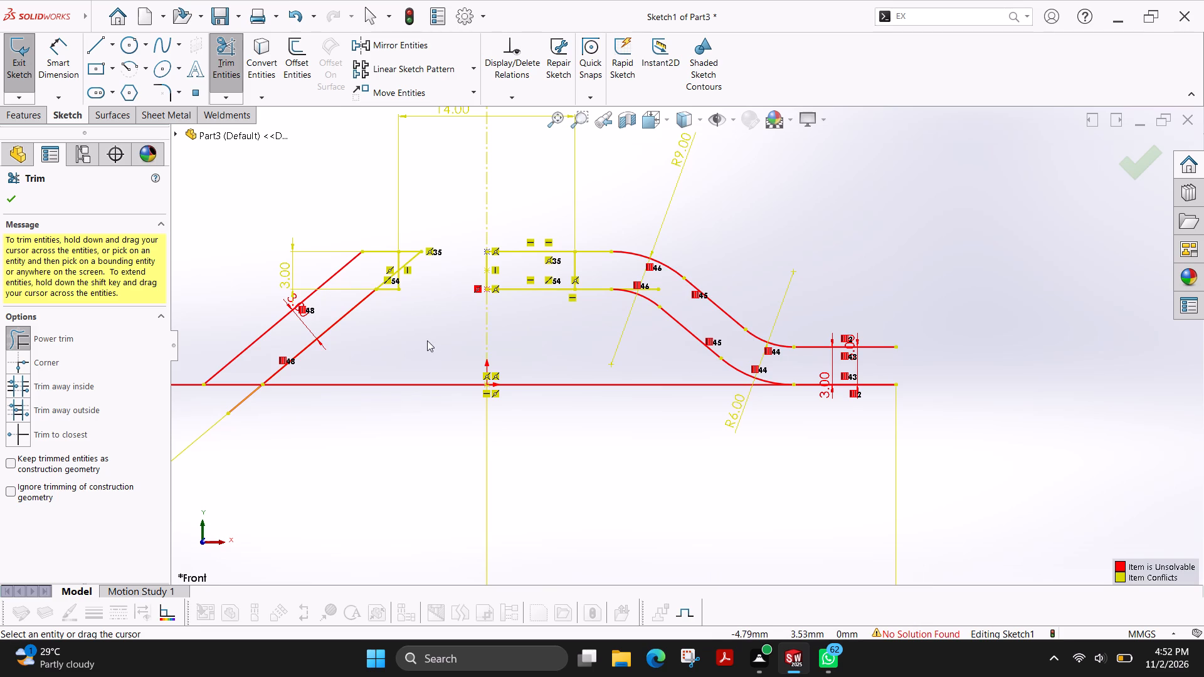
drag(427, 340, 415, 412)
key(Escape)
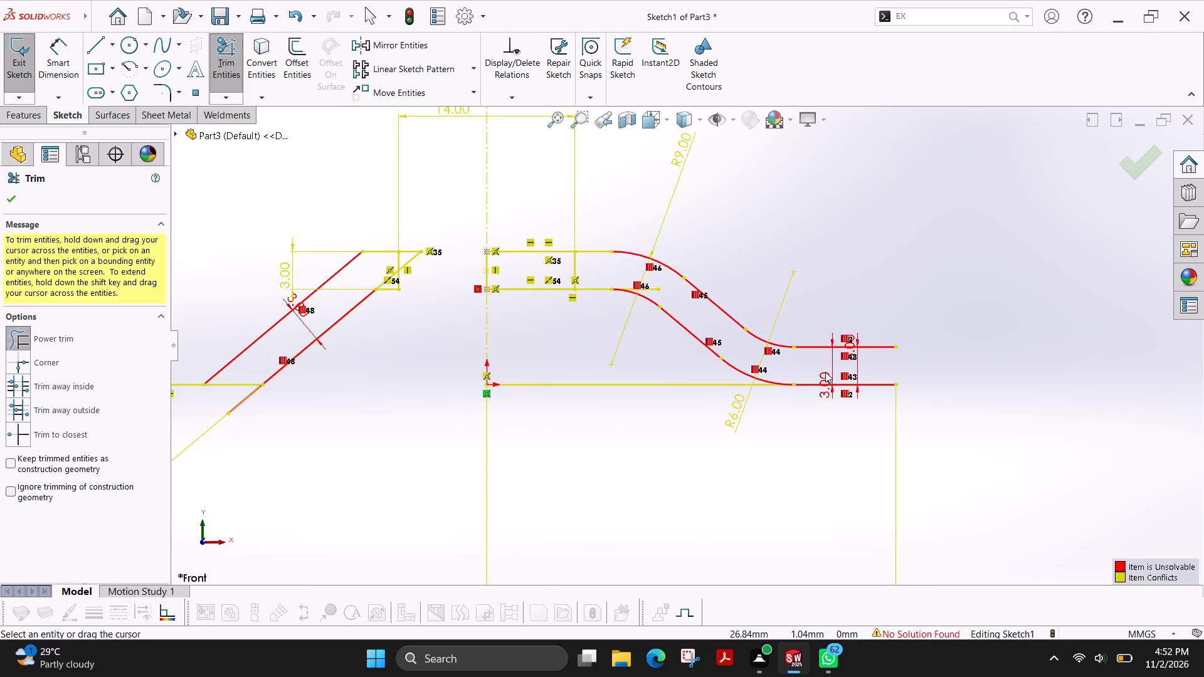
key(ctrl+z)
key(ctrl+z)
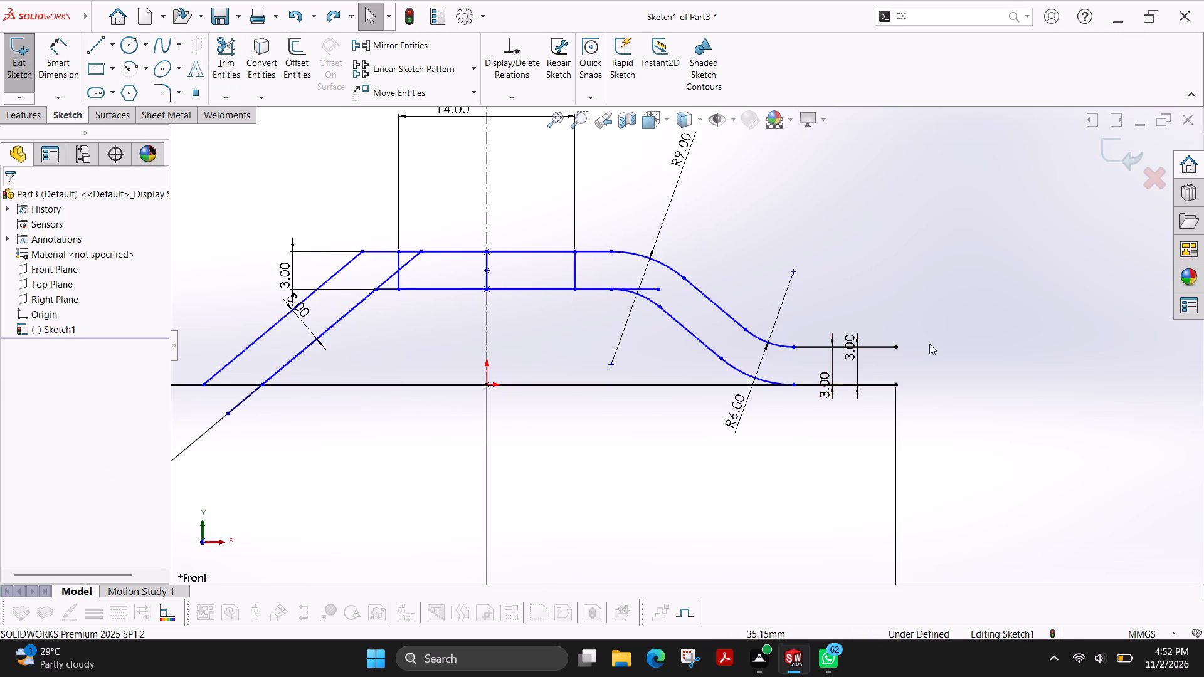
Close the profile's right end with a 3 mm vertical line from the base line up to the outer line's endpoint.
click(103, 51)
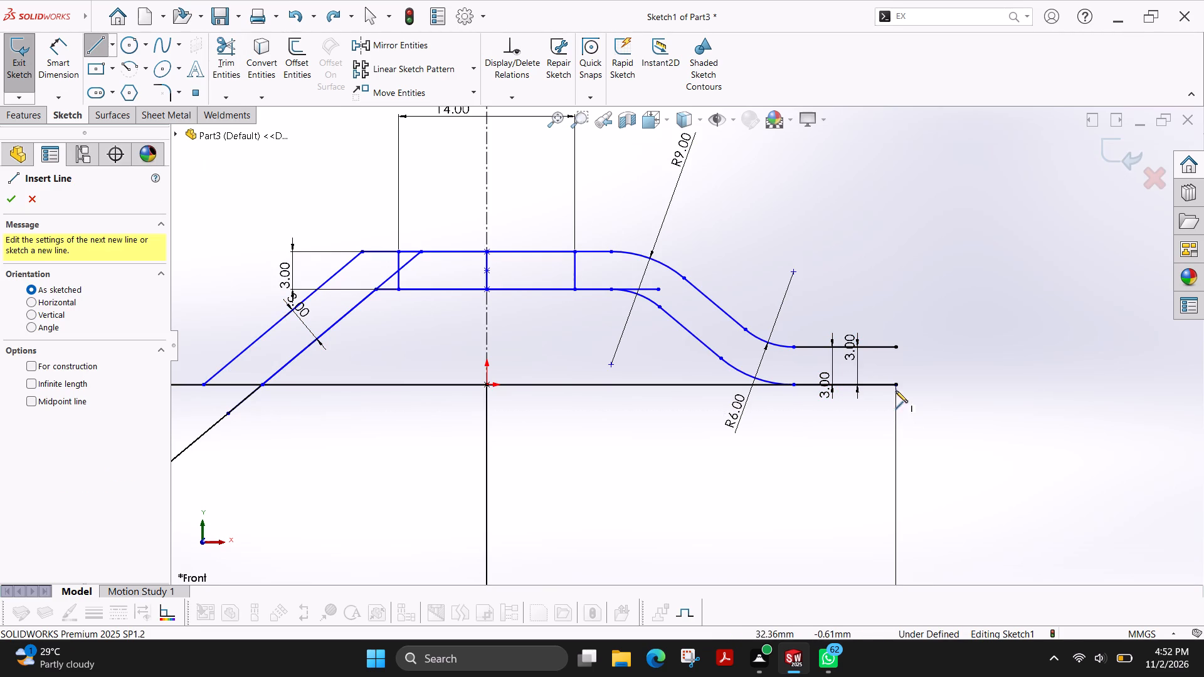
click(896, 385)
click(896, 345)
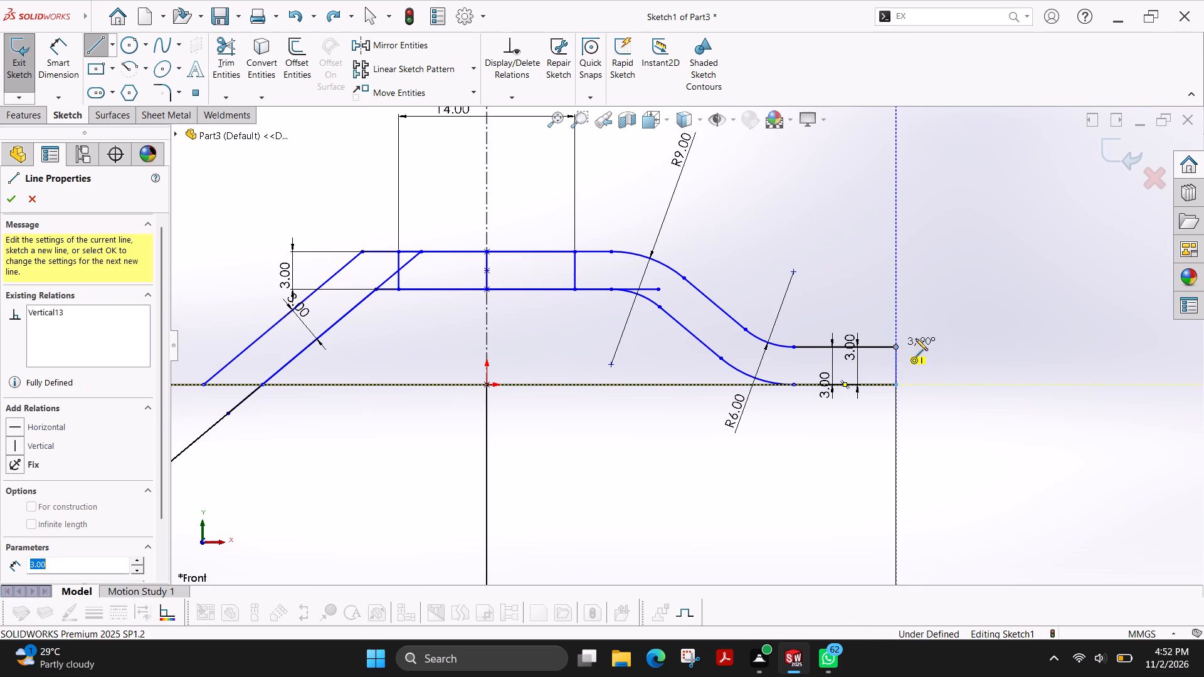
key(Escape)
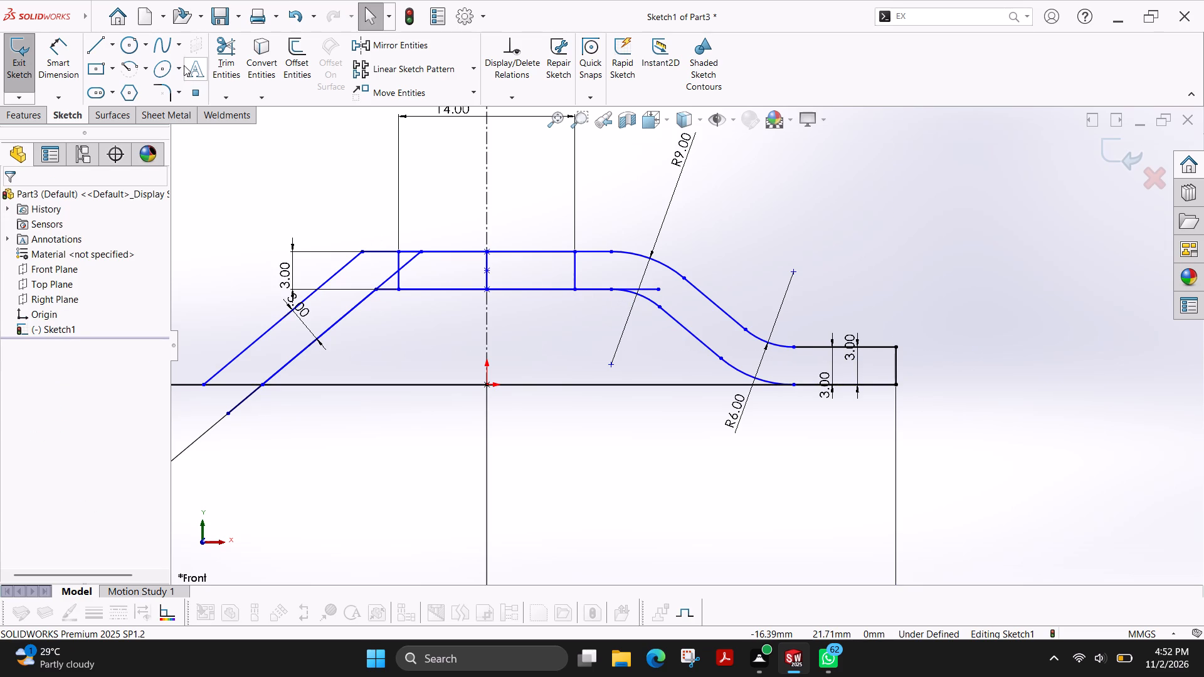
Draw a horizontal line about 9.88 mm long from the start of the inner arc to the centerline at the rectangle's bottom edge.
click(95, 56)
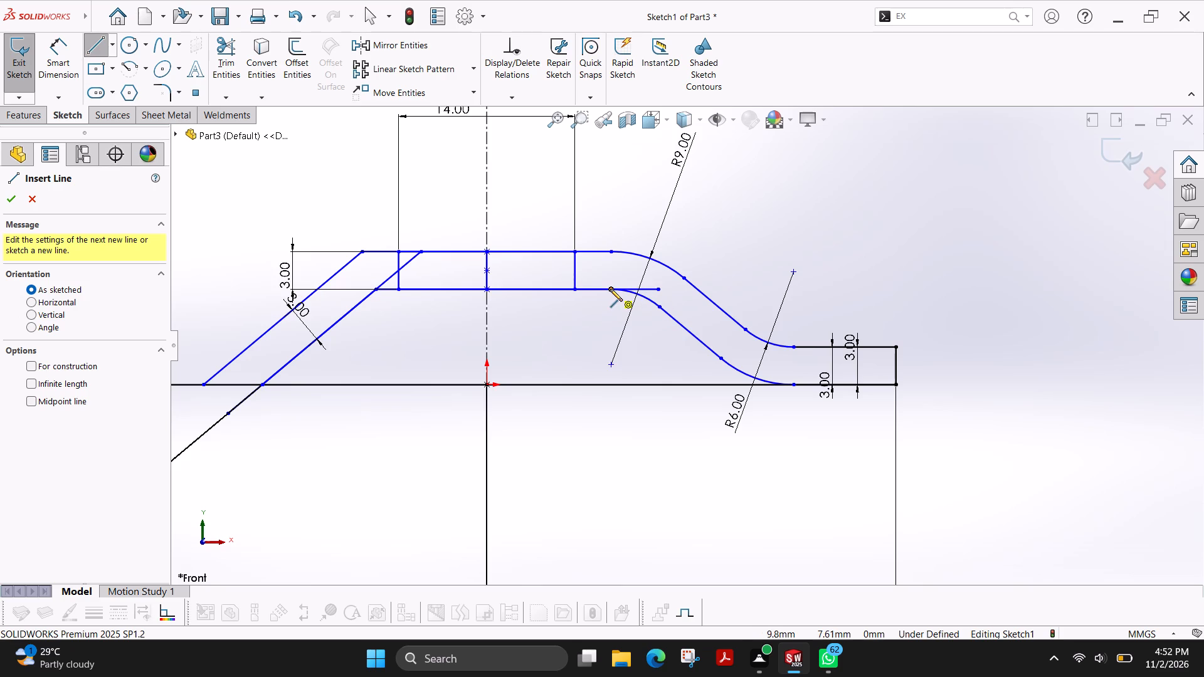
click(610, 289)
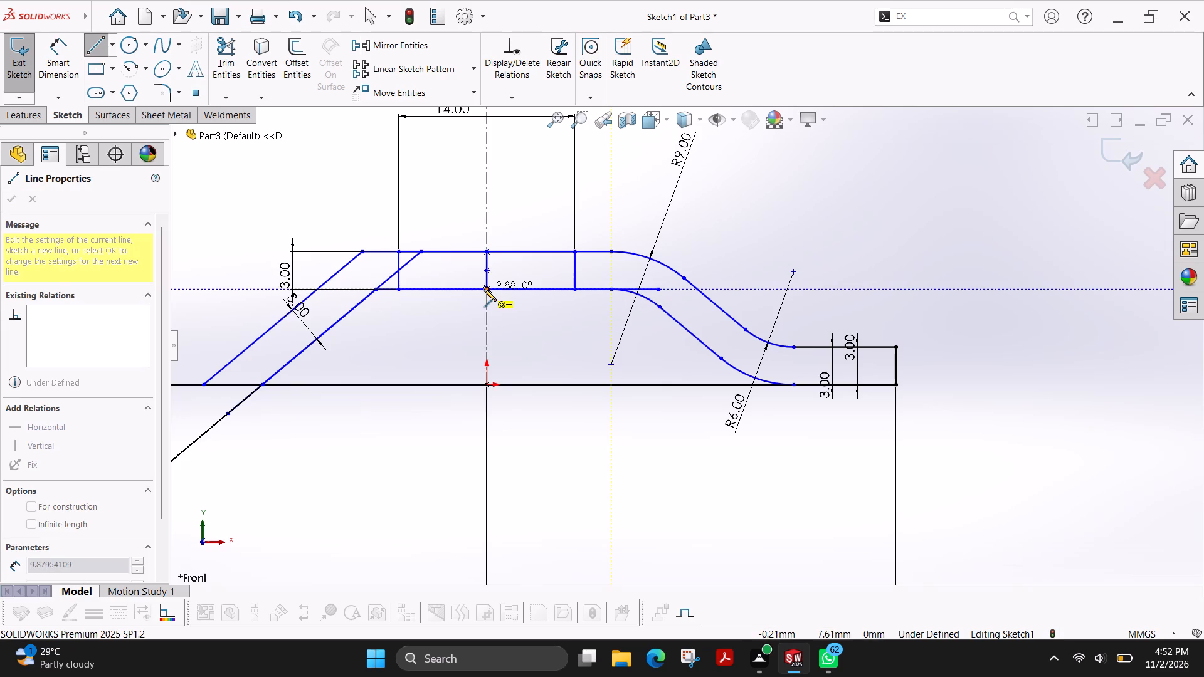
click(485, 288)
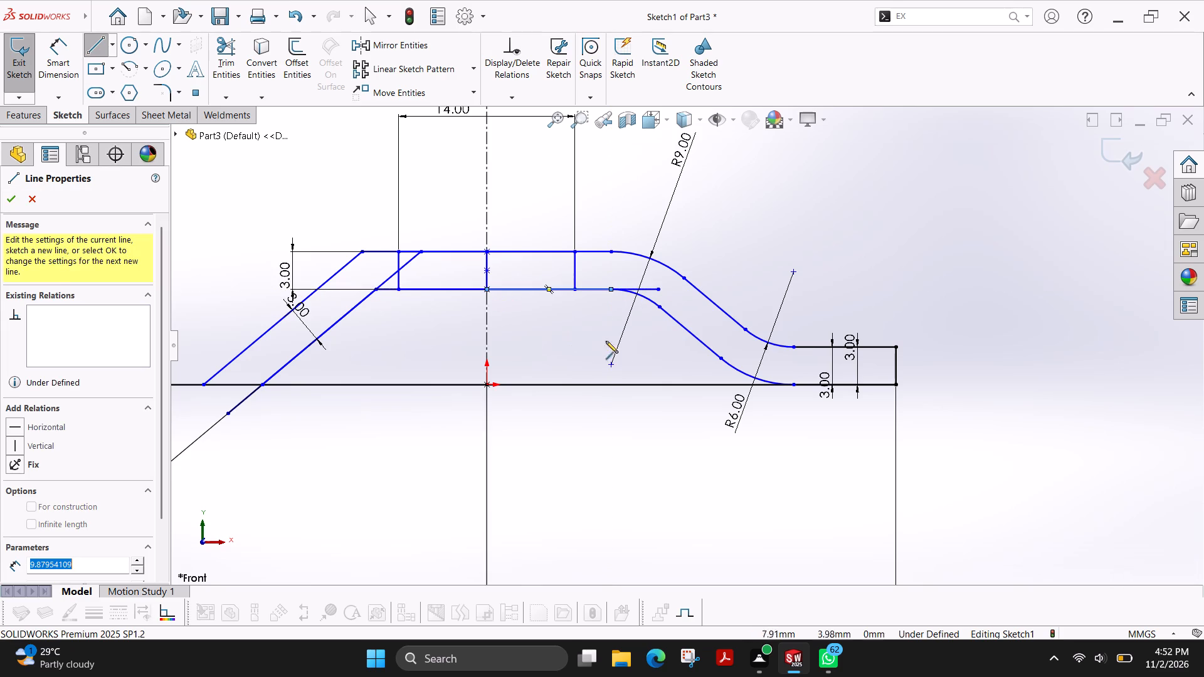
key(Escape)
Delete the longer horizontal line on the boss's lower edge that extends from the centerline past the start of the inner arc.
click(648, 288)
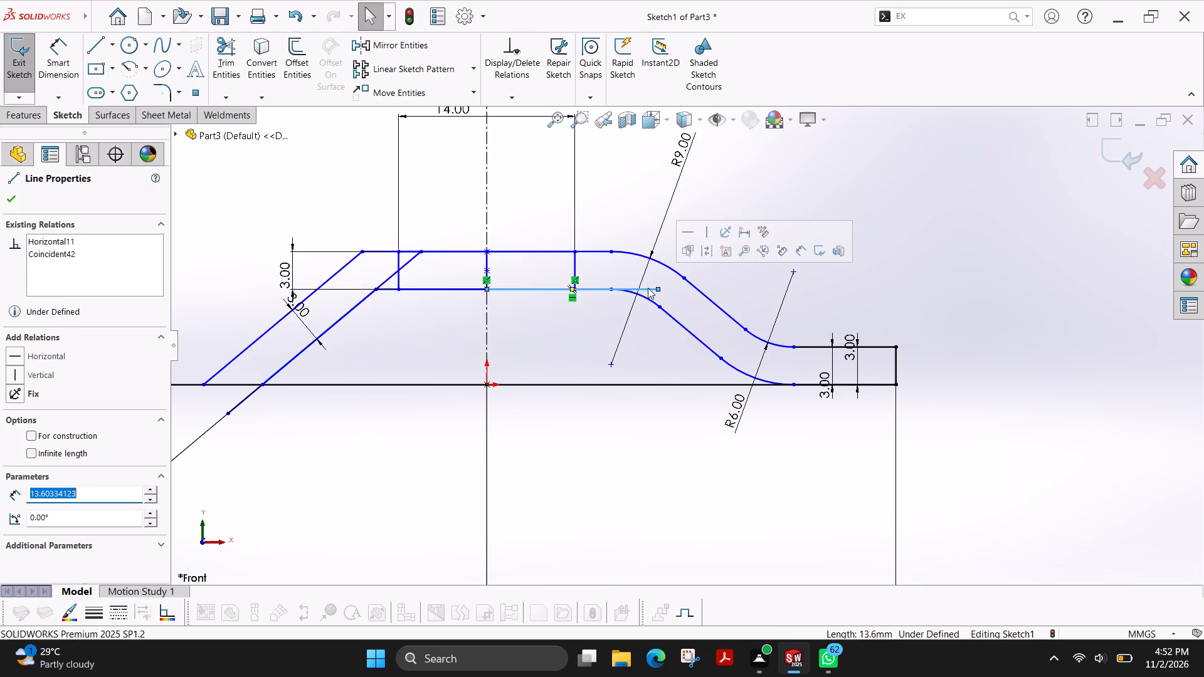
key(Delete)
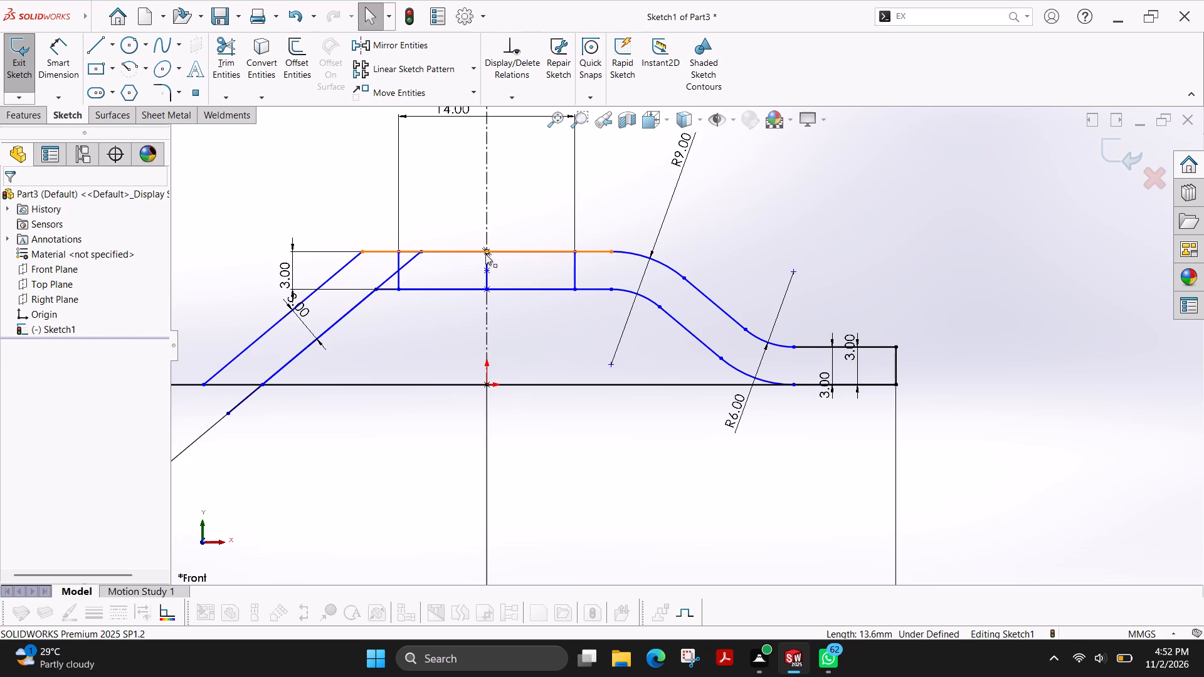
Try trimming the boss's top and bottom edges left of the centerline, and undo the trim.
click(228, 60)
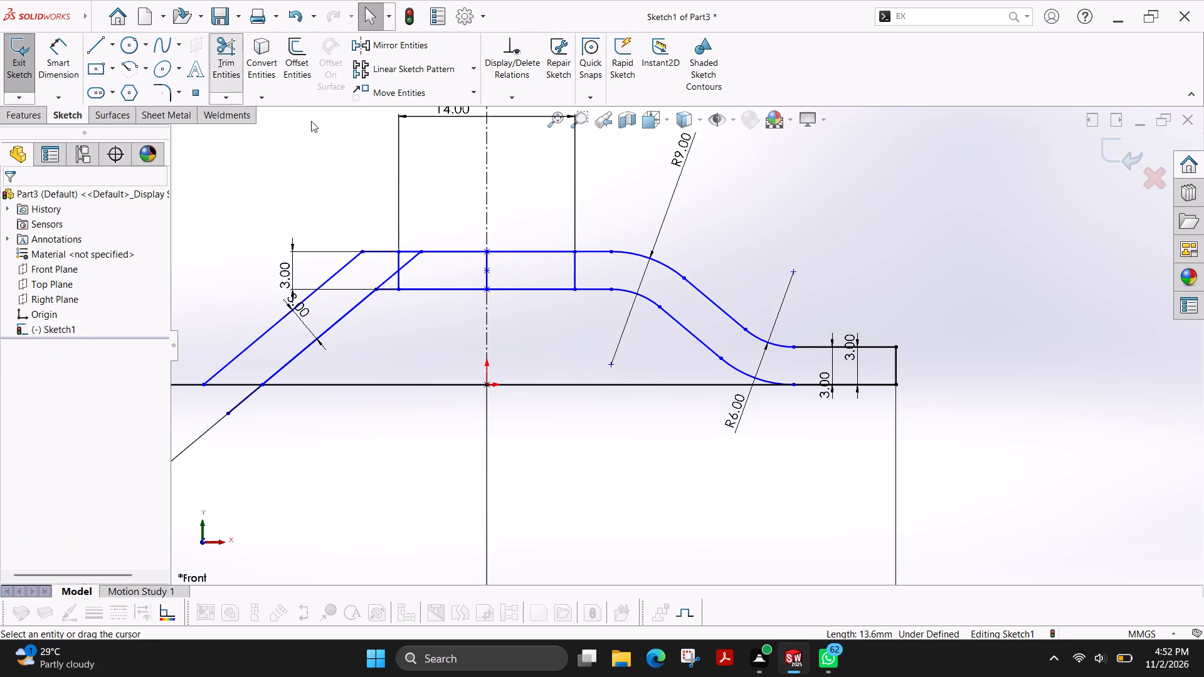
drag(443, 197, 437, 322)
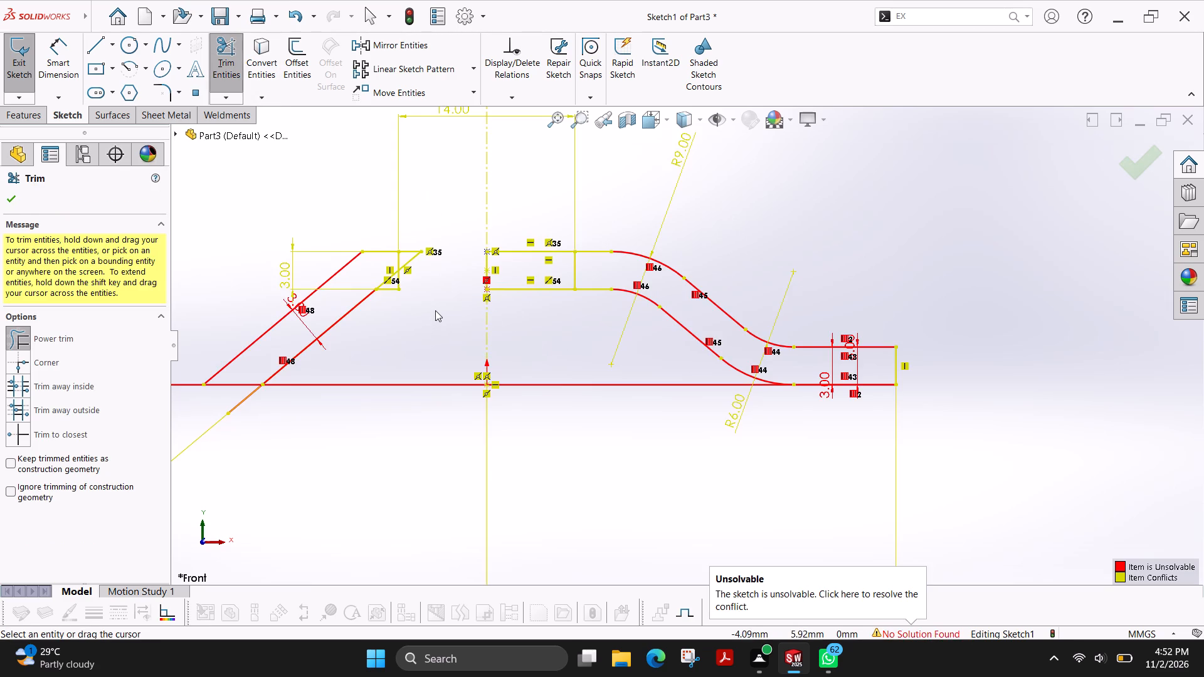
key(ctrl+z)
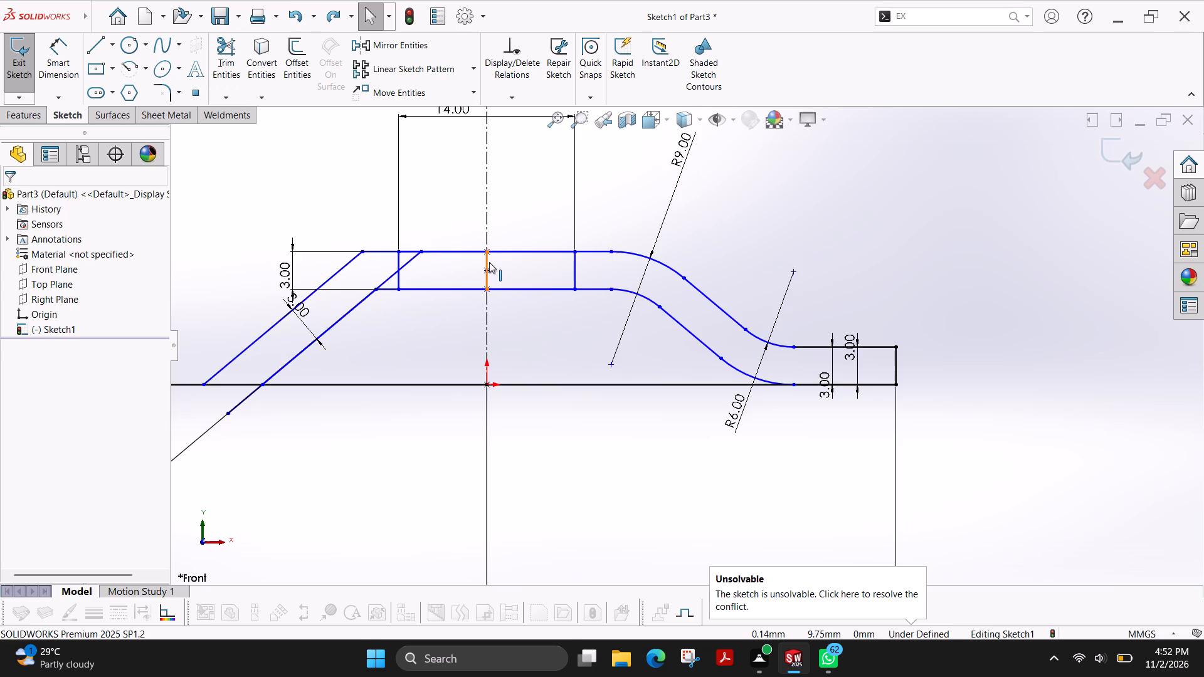
Draw horizontal lines about 9.88 mm long between the centerline and the starts of the outer and inner arcs, along the boss's top and bottom edges.
scroll(490, 258, down, 5)
scroll(601, 274, up, 2)
scroll(653, 328, up, 3)
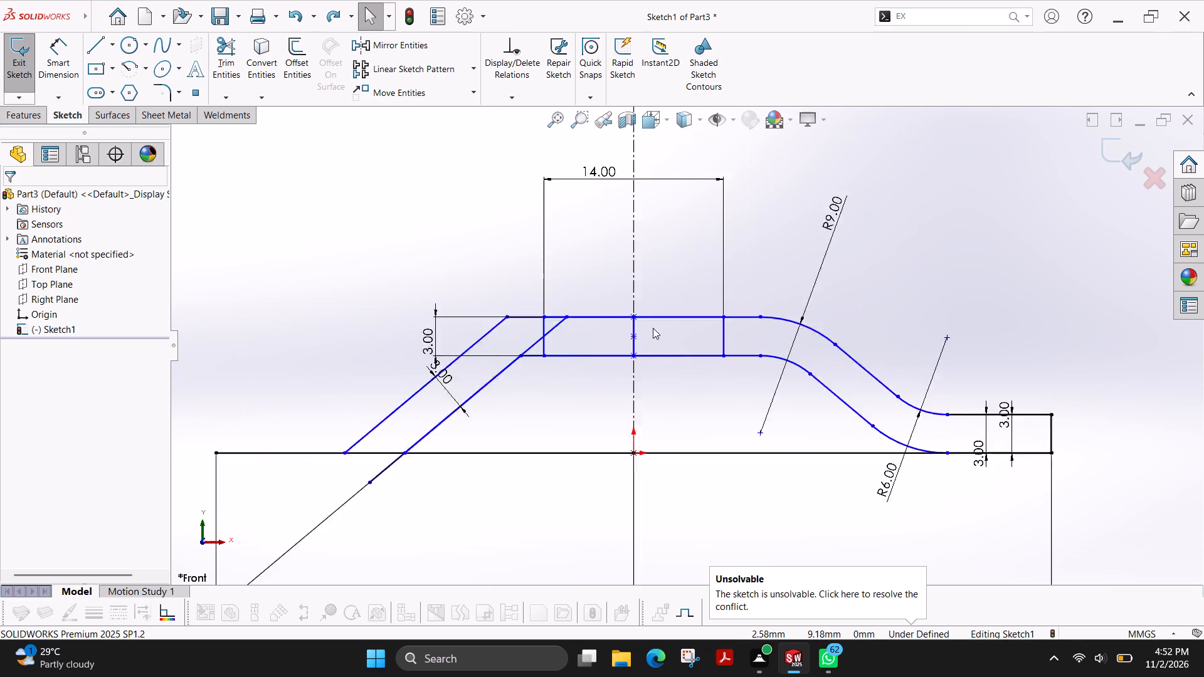
scroll(653, 328, up, 1)
scroll(805, 373, down, 2)
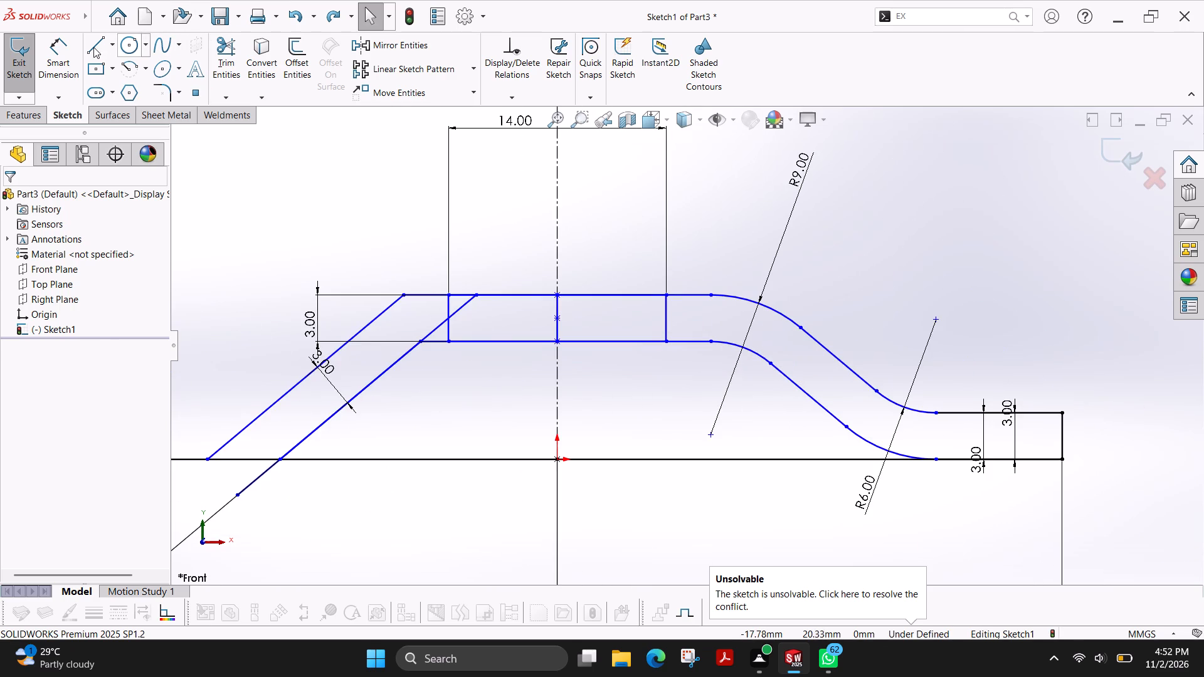
click(93, 47)
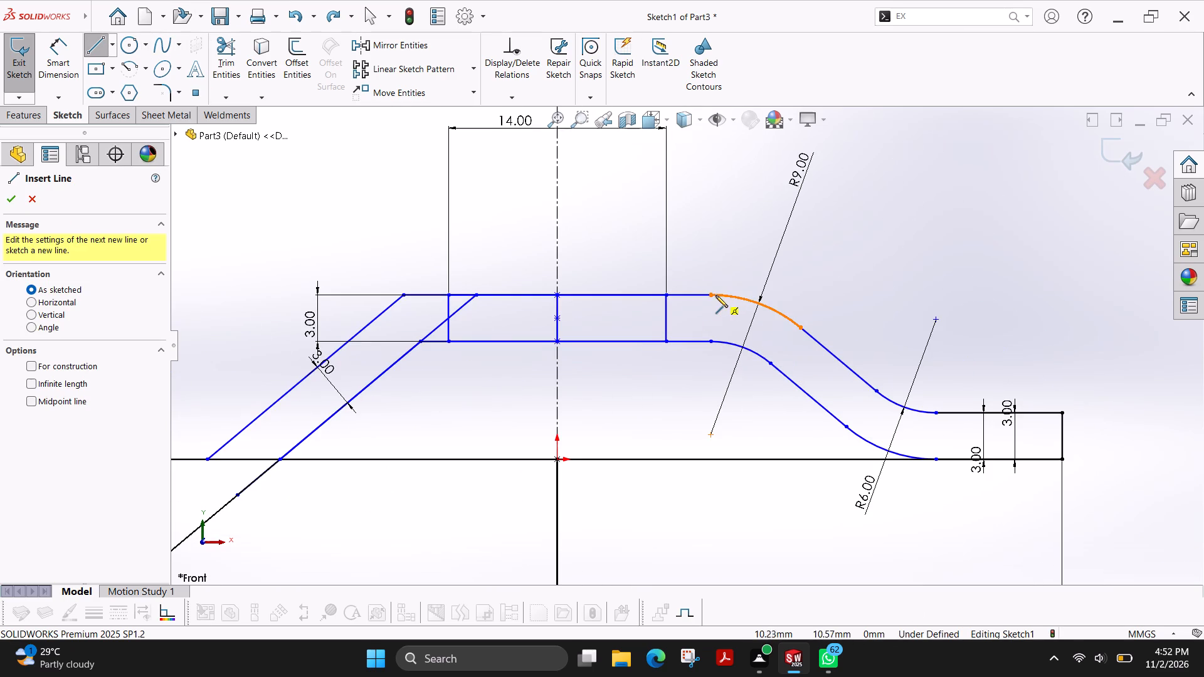
click(710, 295)
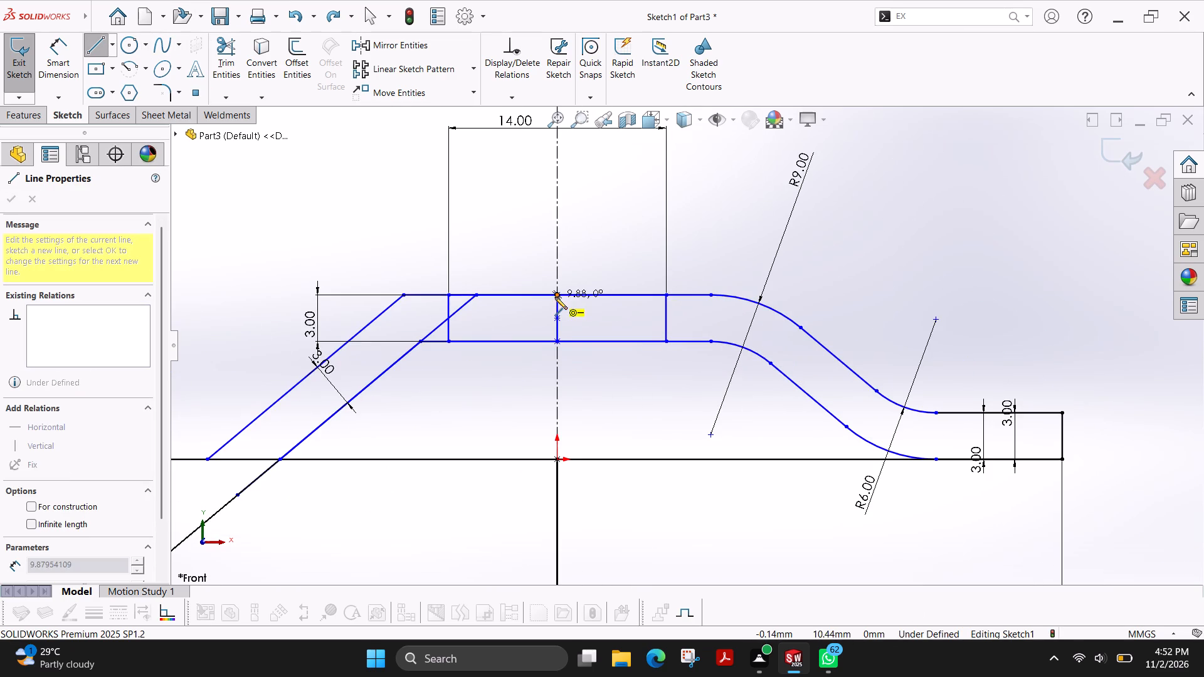
click(554, 297)
click(557, 340)
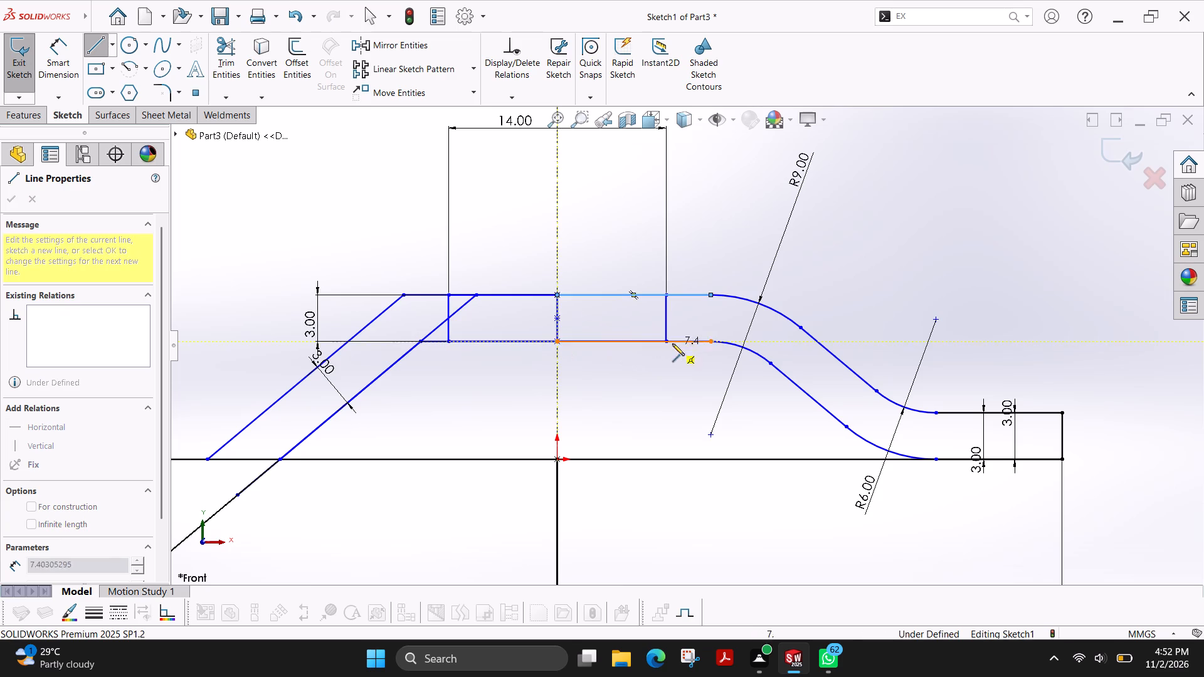
click(709, 342)
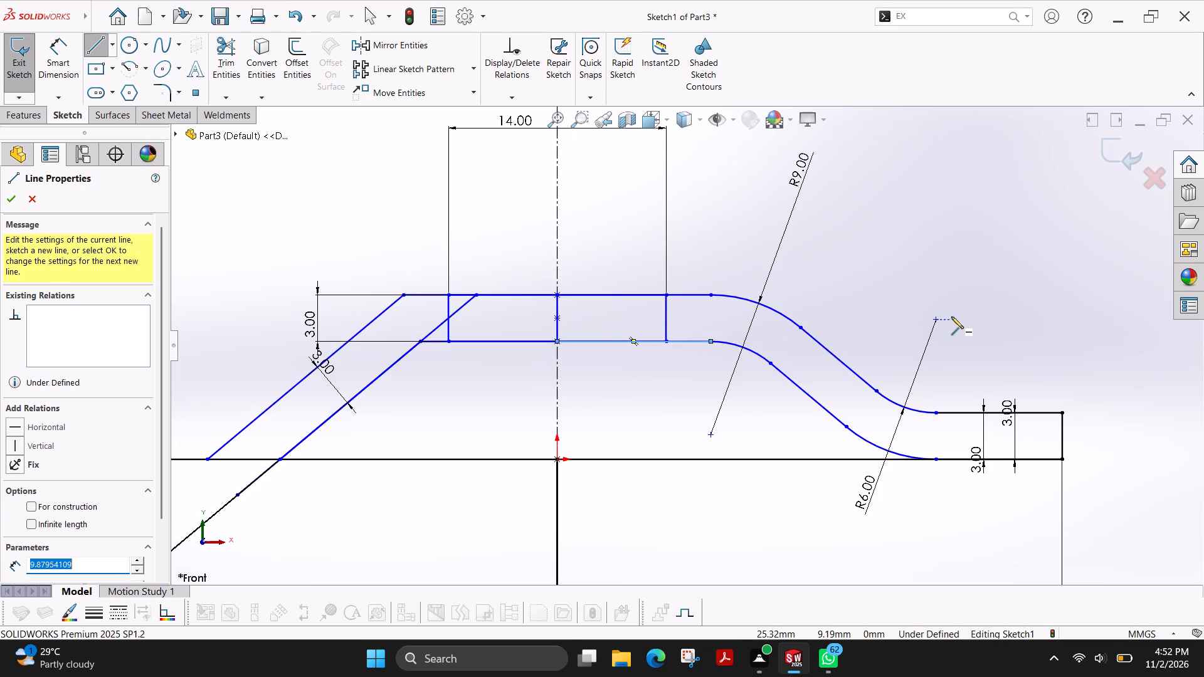
key(Escape)
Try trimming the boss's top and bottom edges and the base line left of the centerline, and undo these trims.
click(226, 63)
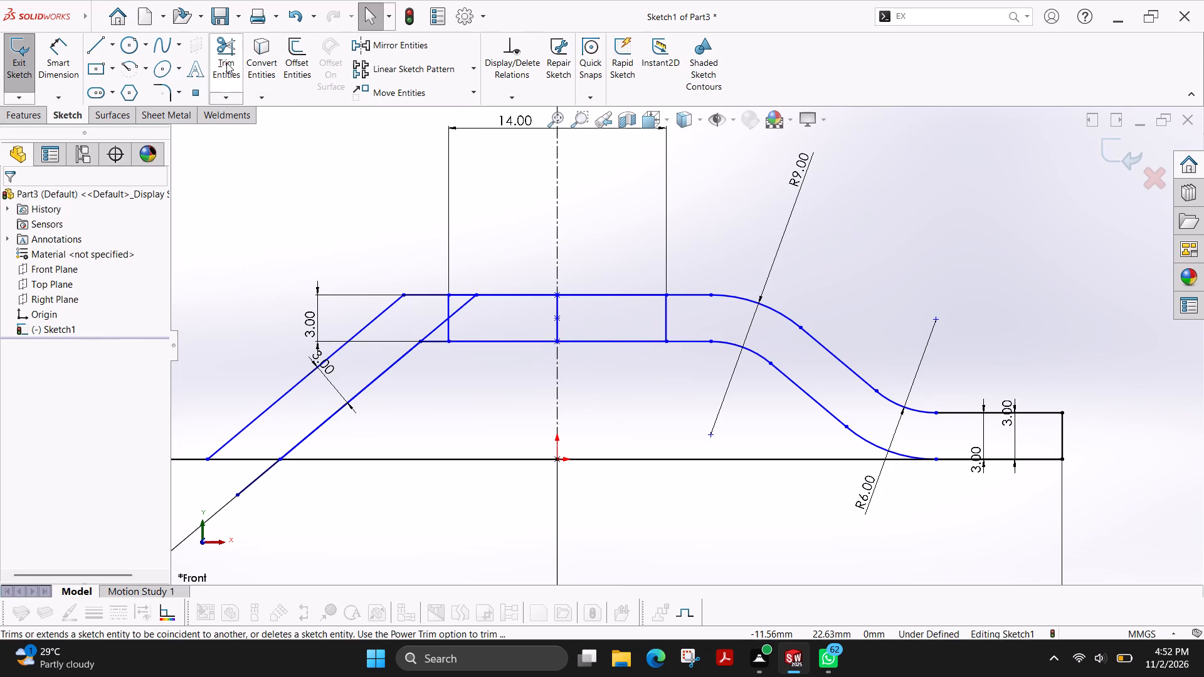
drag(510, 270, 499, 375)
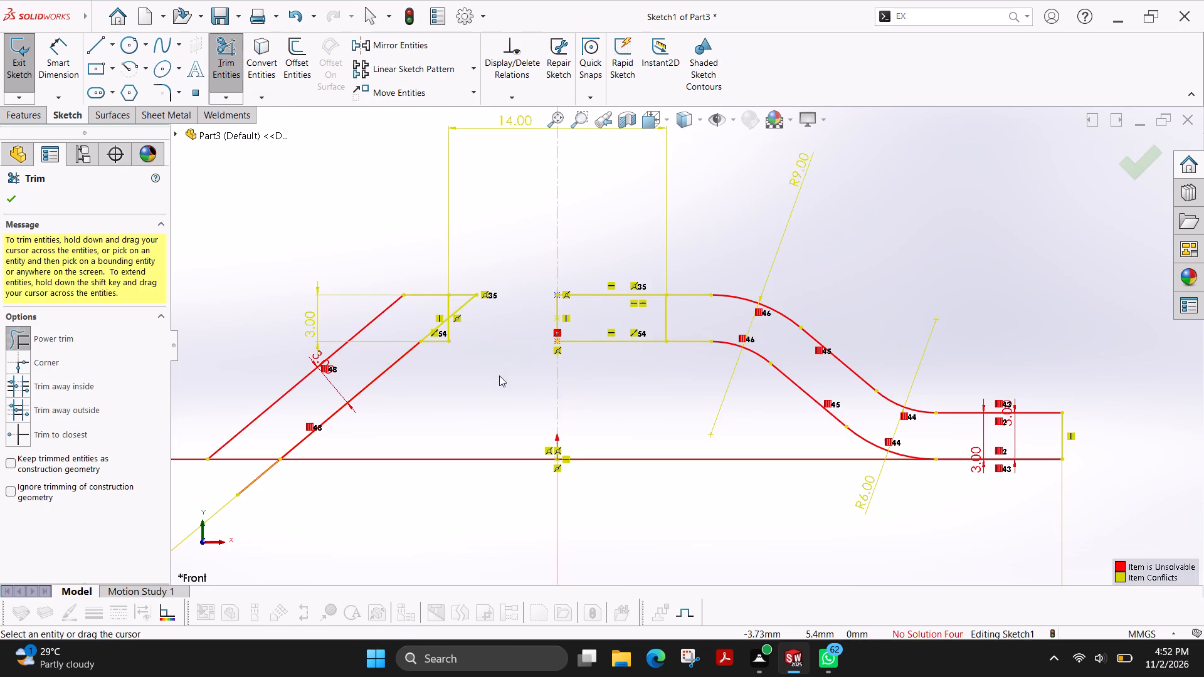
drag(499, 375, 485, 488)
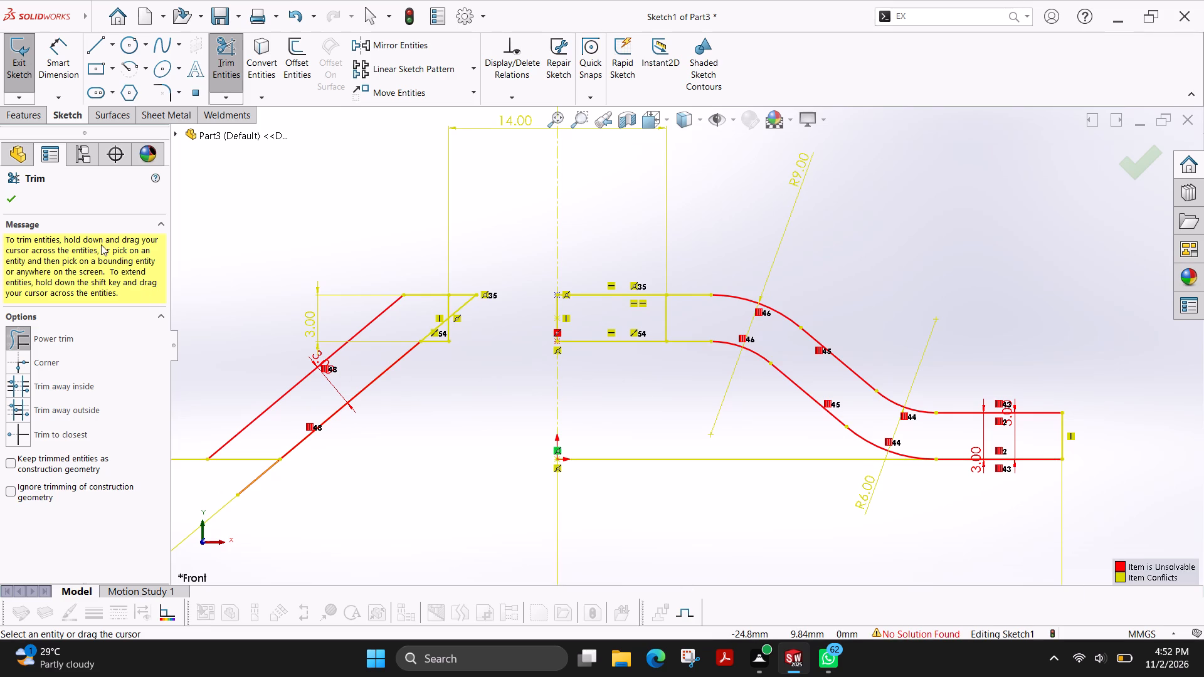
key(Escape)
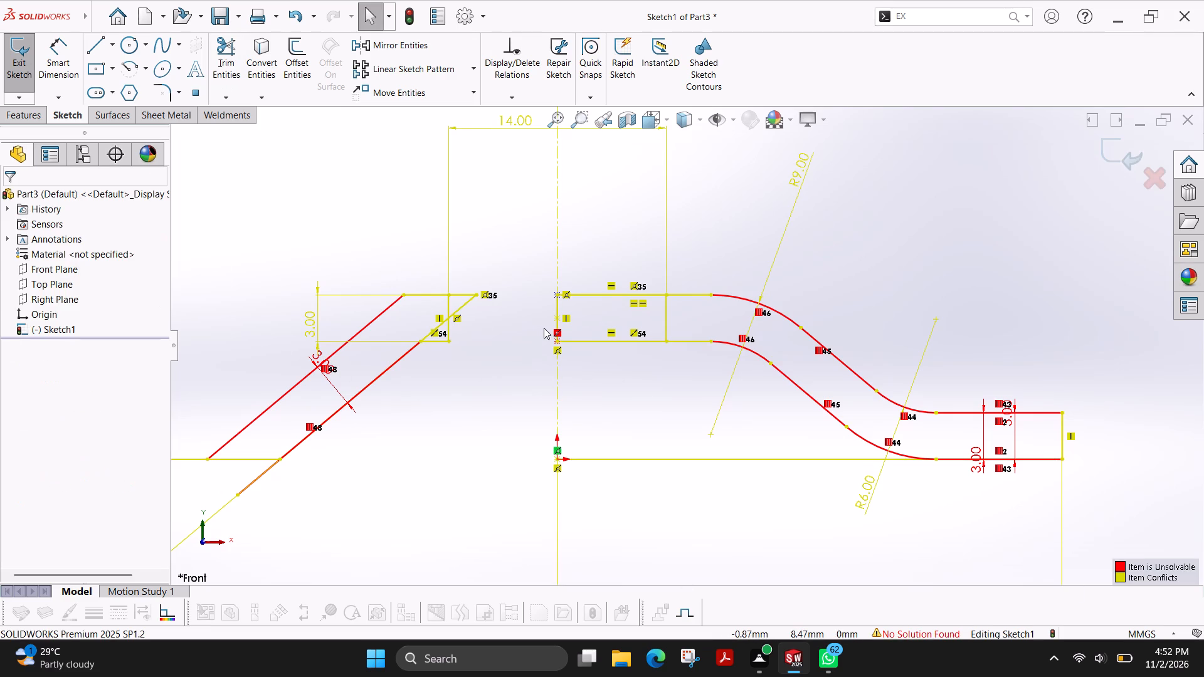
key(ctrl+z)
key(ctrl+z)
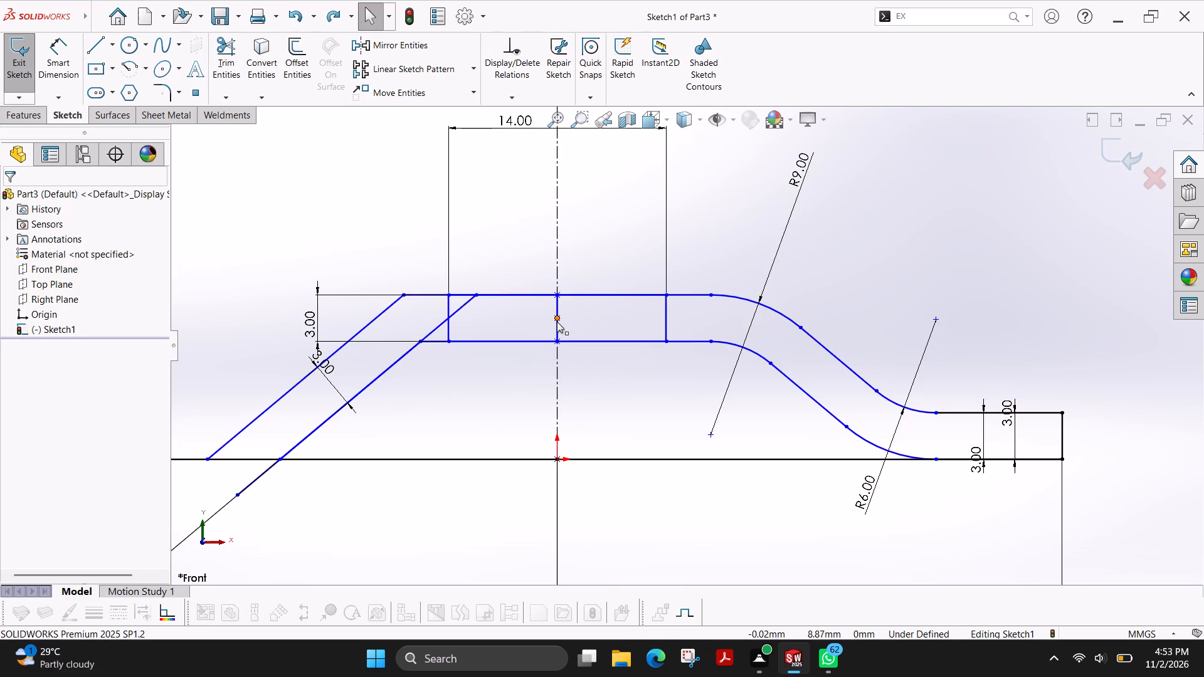
Delete the rectangle's 3 mm vertical edge left of the centerline.
click(448, 328)
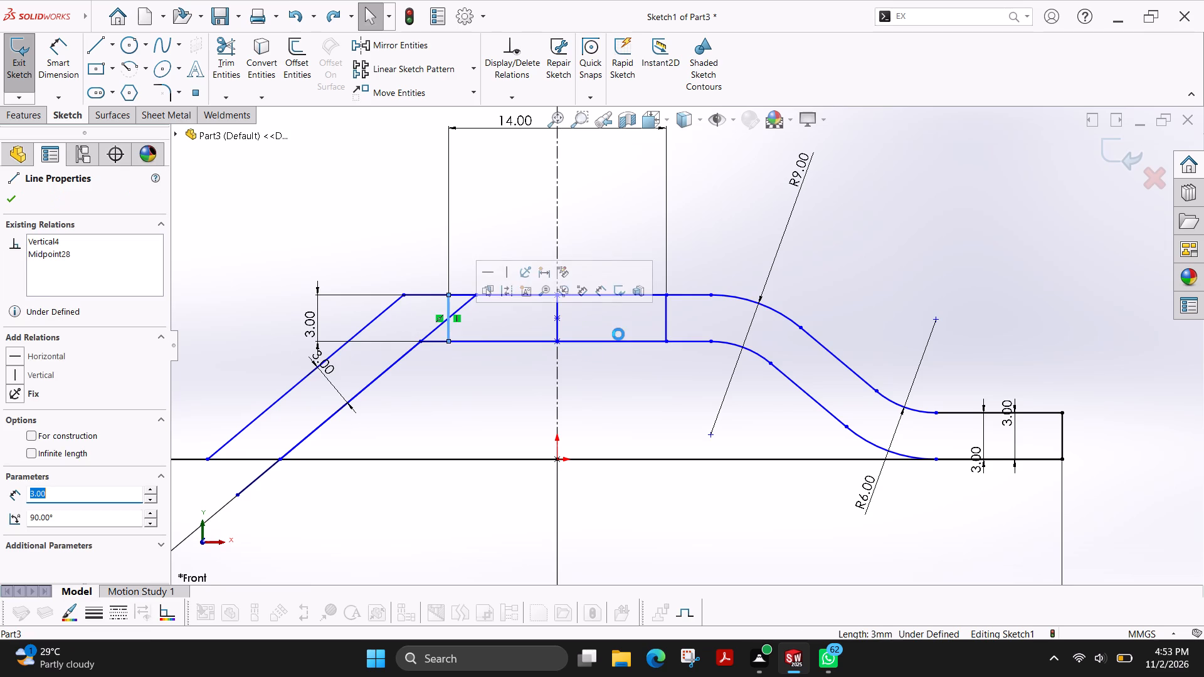
key(Delete)
Select the inner sloped line left of the centerline.
click(441, 326)
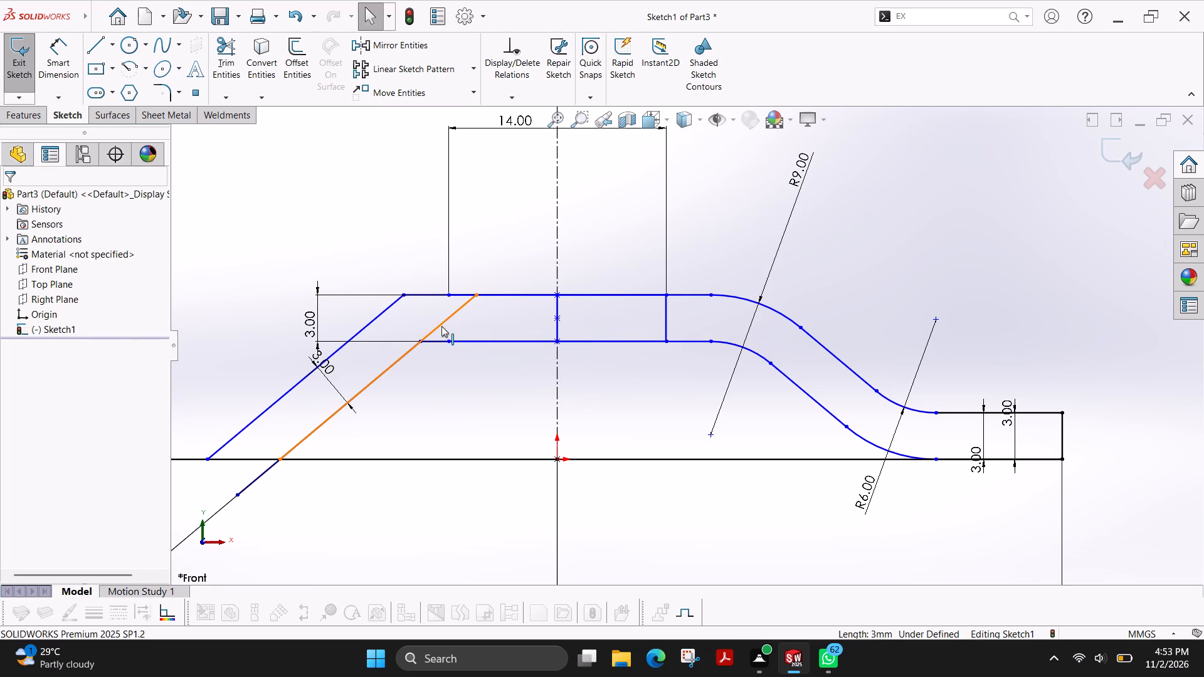
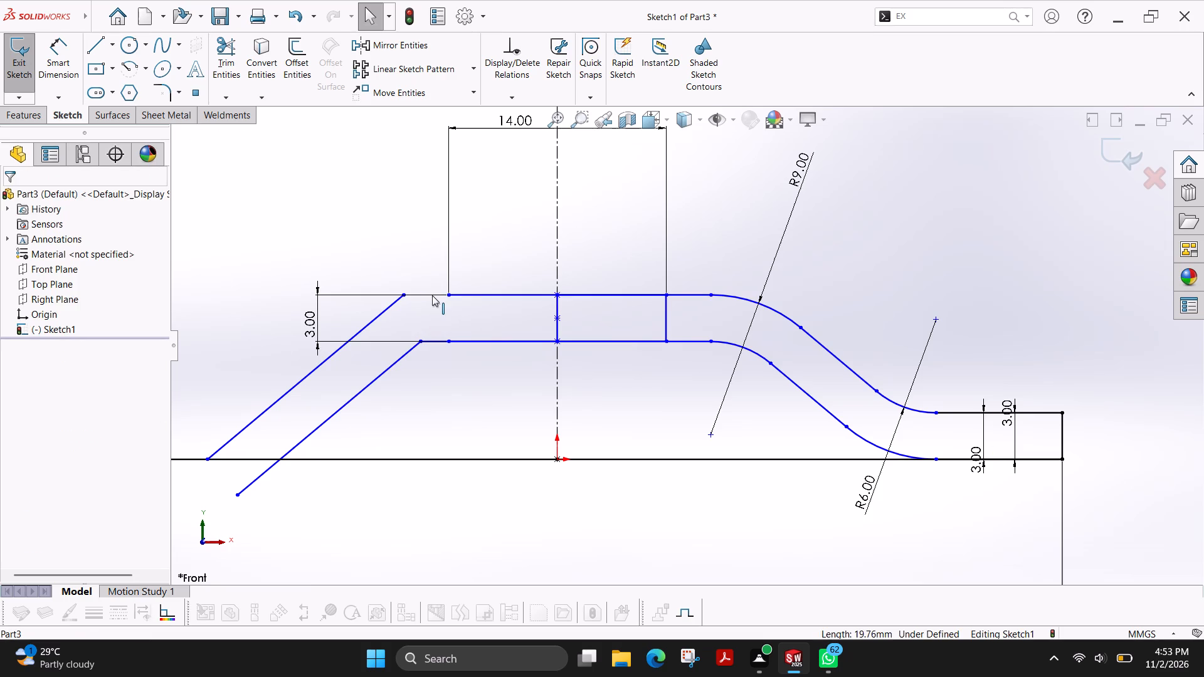
Select the upper horizontal line of the raised middle section, the one dimensioned 14 mm, in the profile sketch.
click(474, 295)
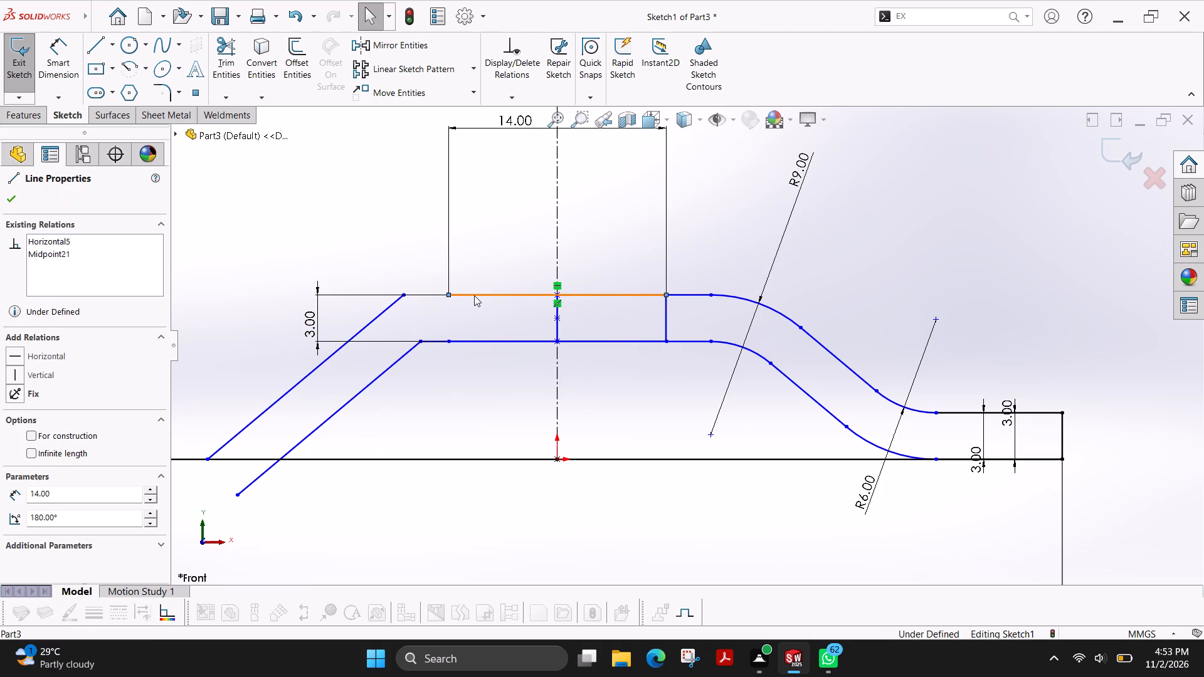
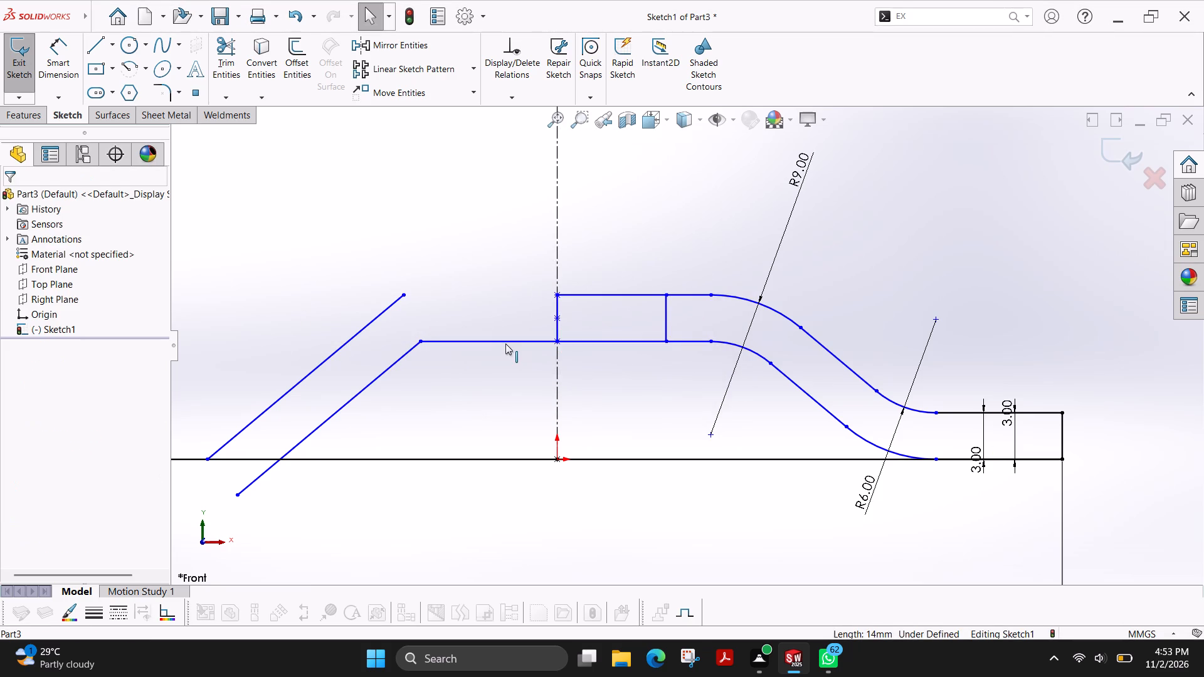
Delete the lower horizontal line left of the centerline and the lower of the two sloped lines beside it.
click(497, 340)
key(Delete)
click(393, 357)
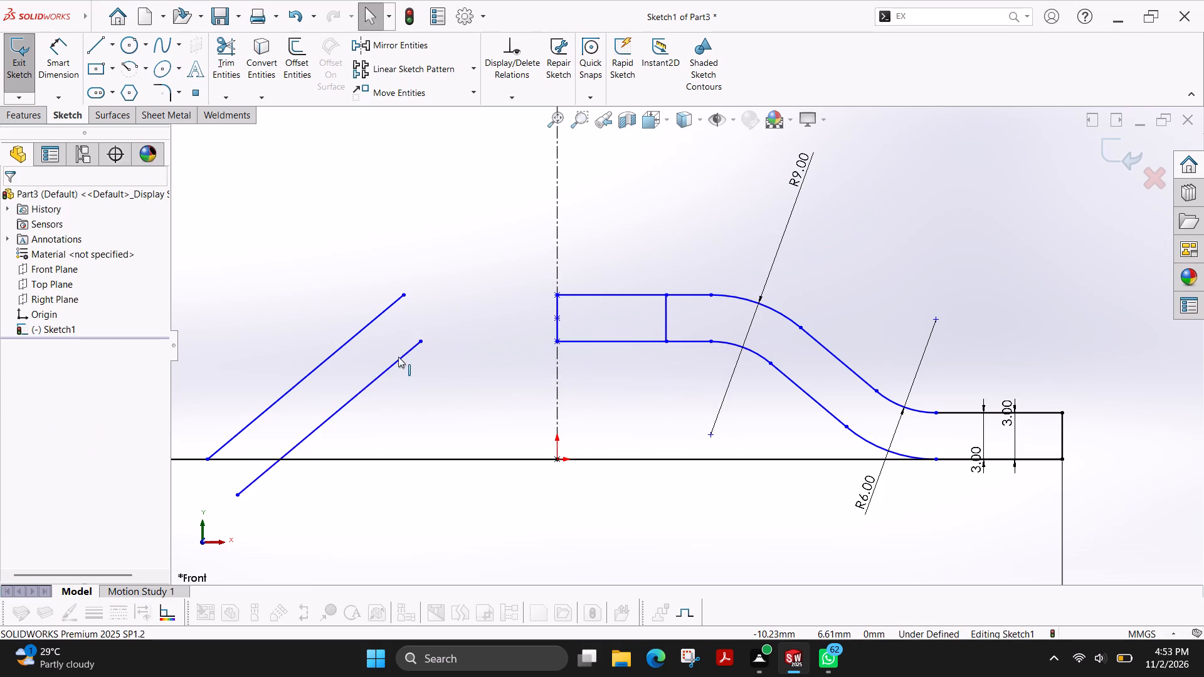
click(398, 357)
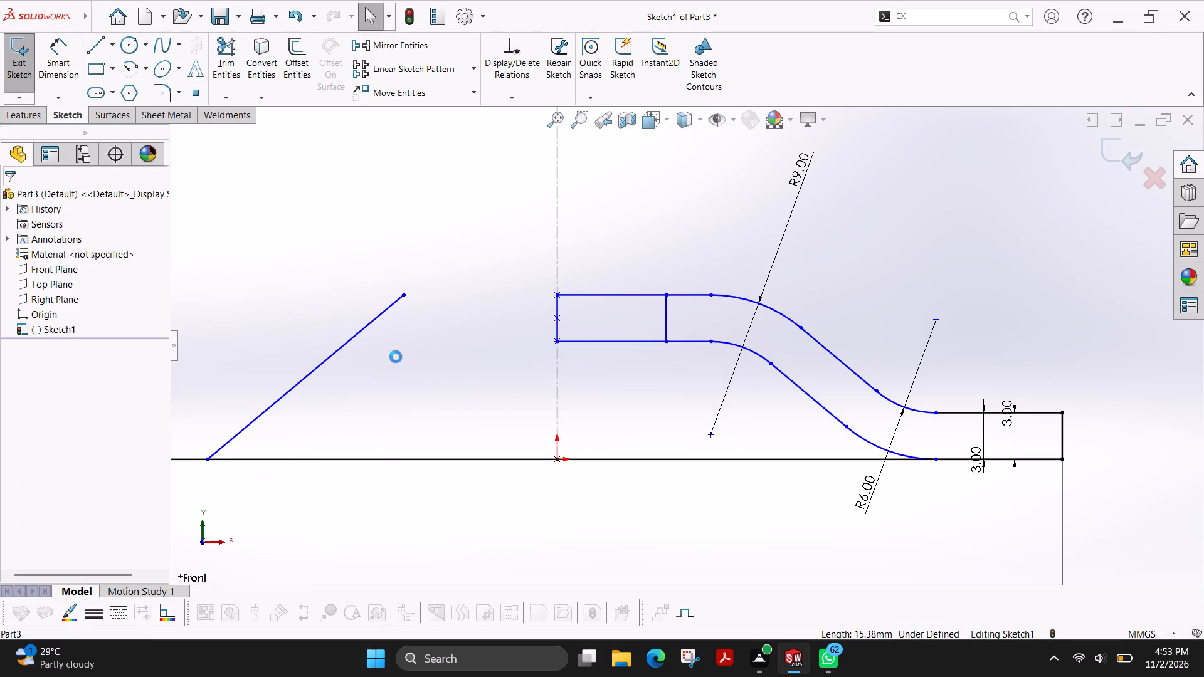
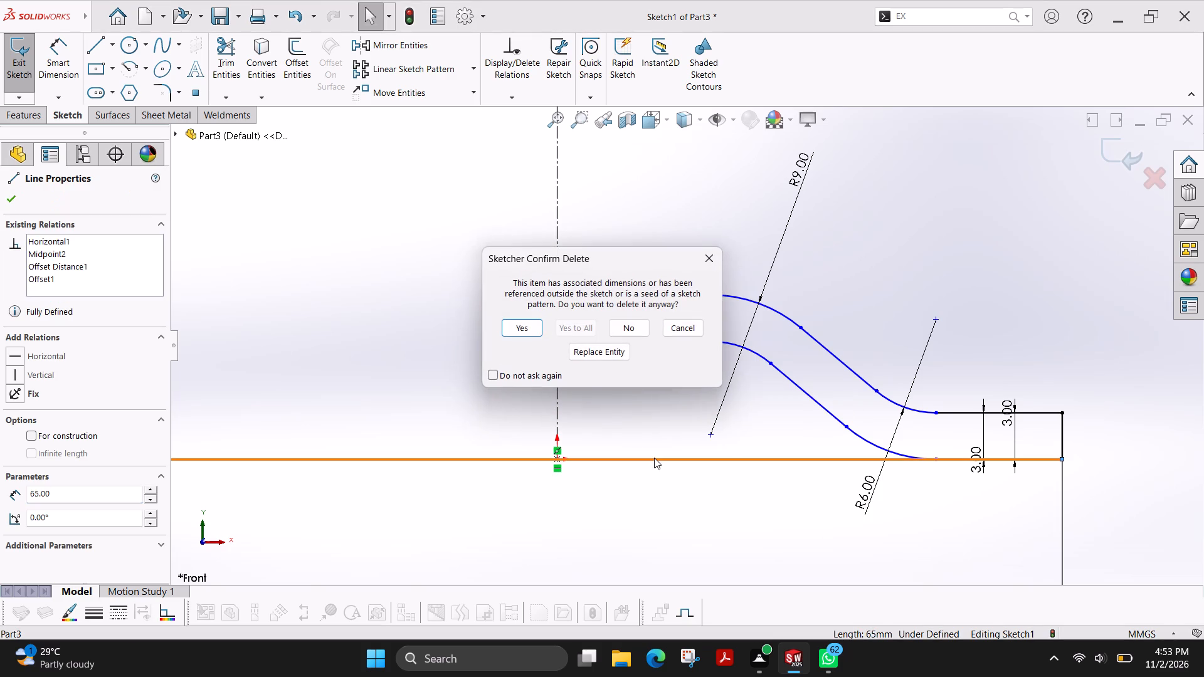
Delete the 65 mm horizontal base line through the origin together with its associated dimensions.
click(525, 333)
Revolve both closed profile regions 360 degrees about the vertical centerline.
scroll(683, 393, up, 1)
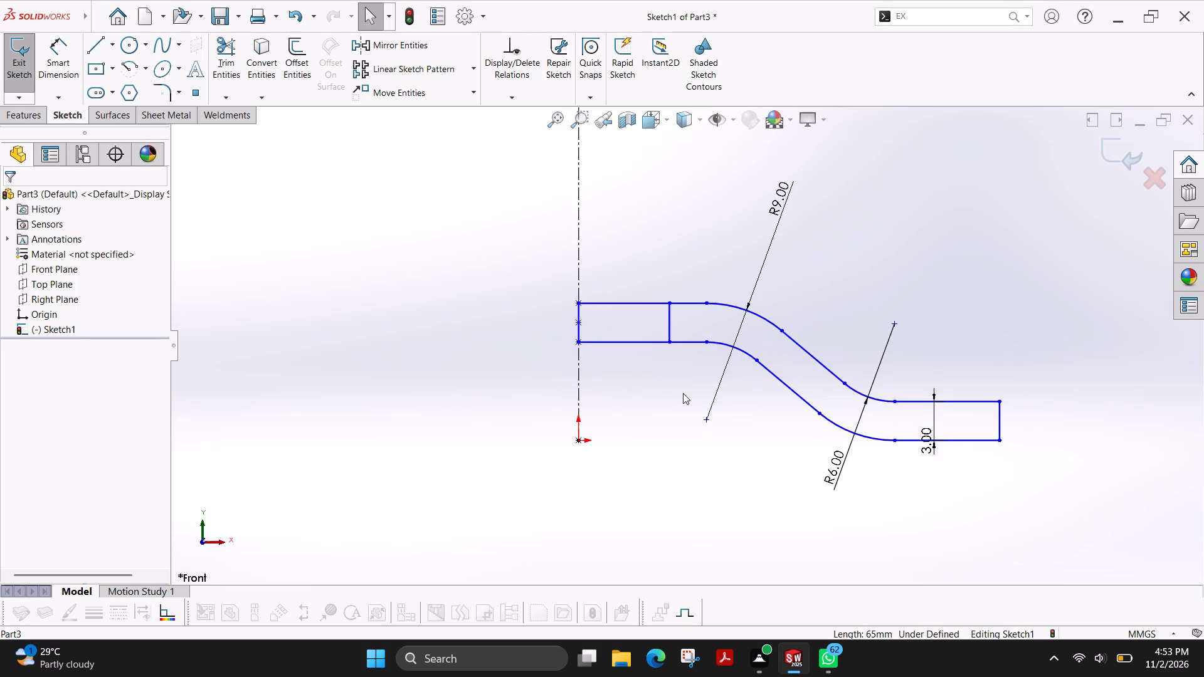
scroll(683, 393, up, 1)
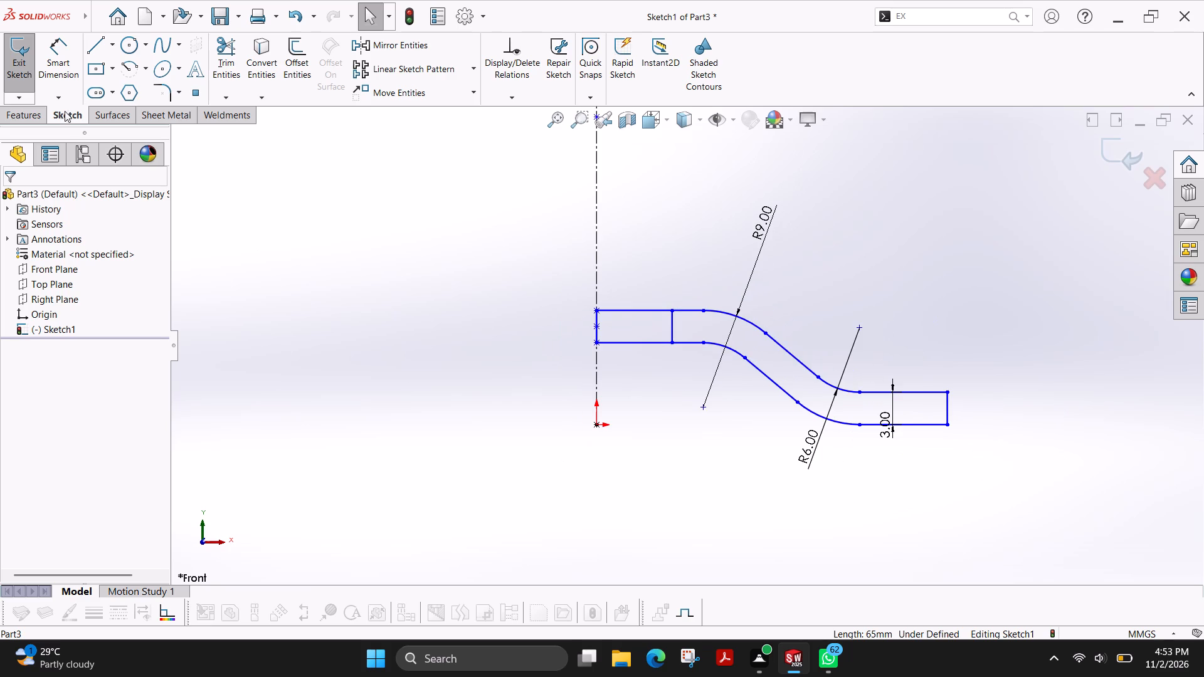
click(18, 118)
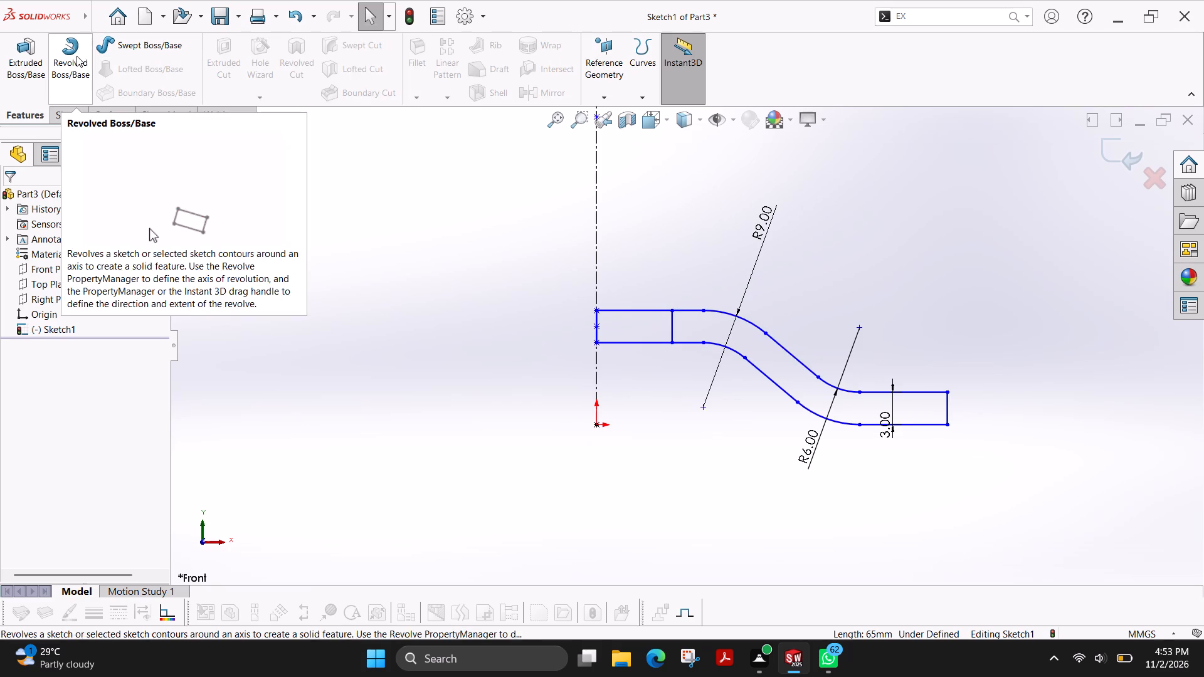
click(77, 56)
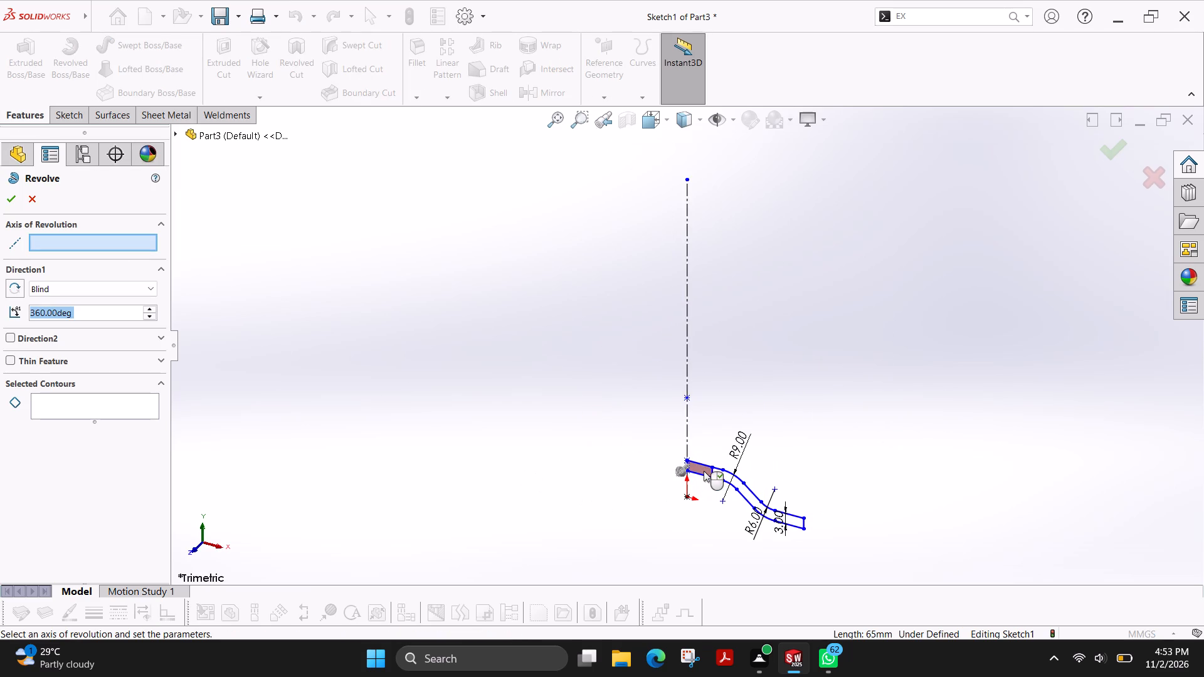
click(704, 471)
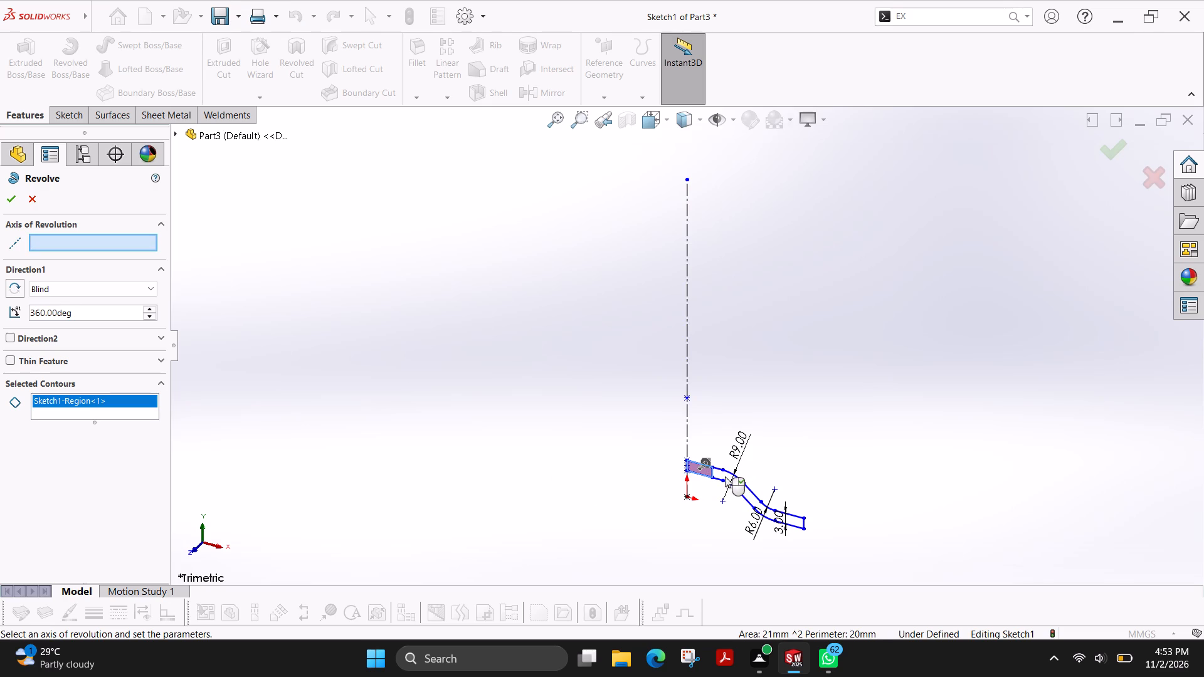
click(725, 476)
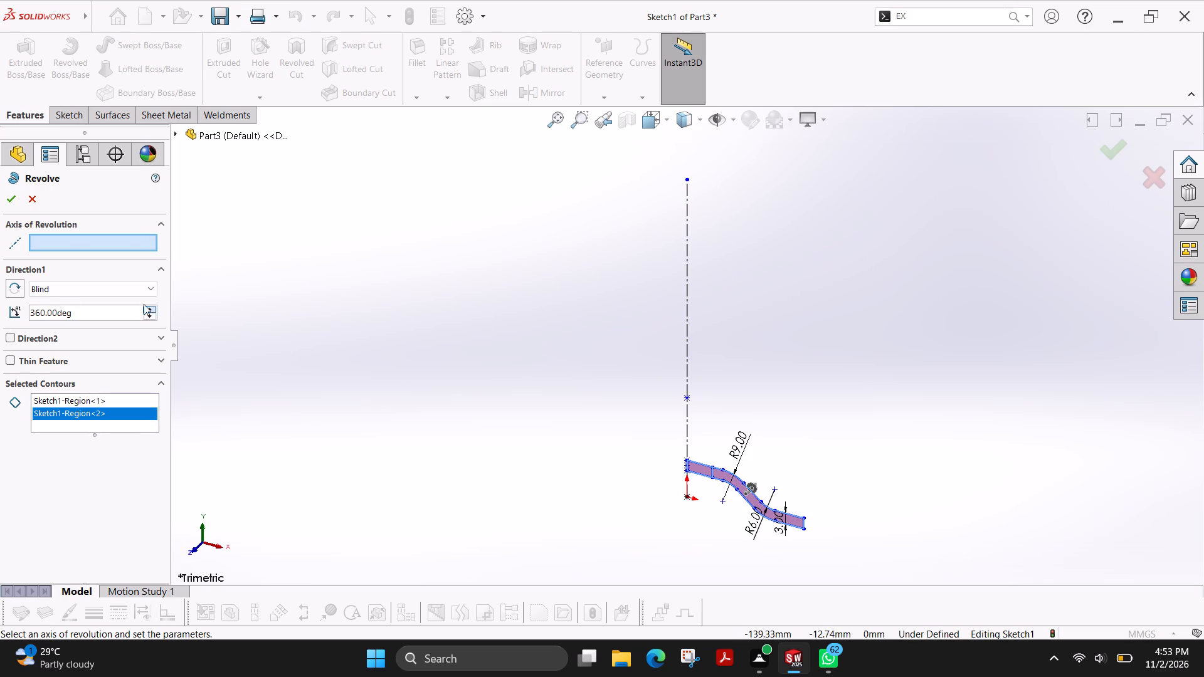
click(689, 283)
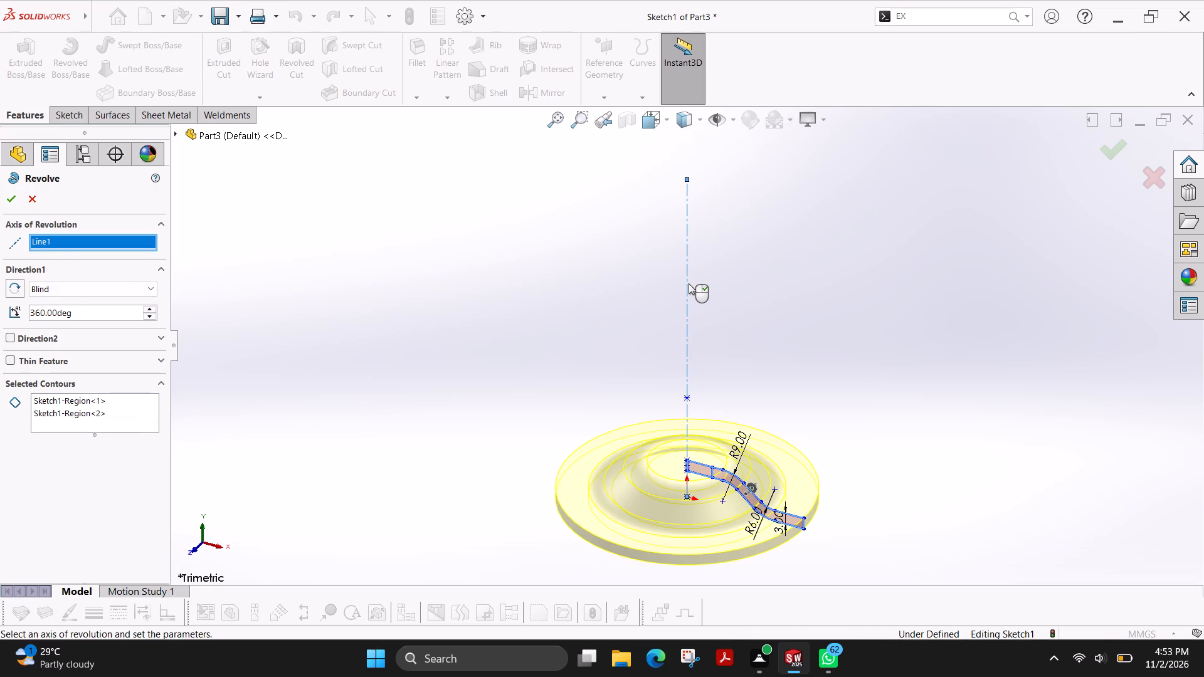
click(8, 197)
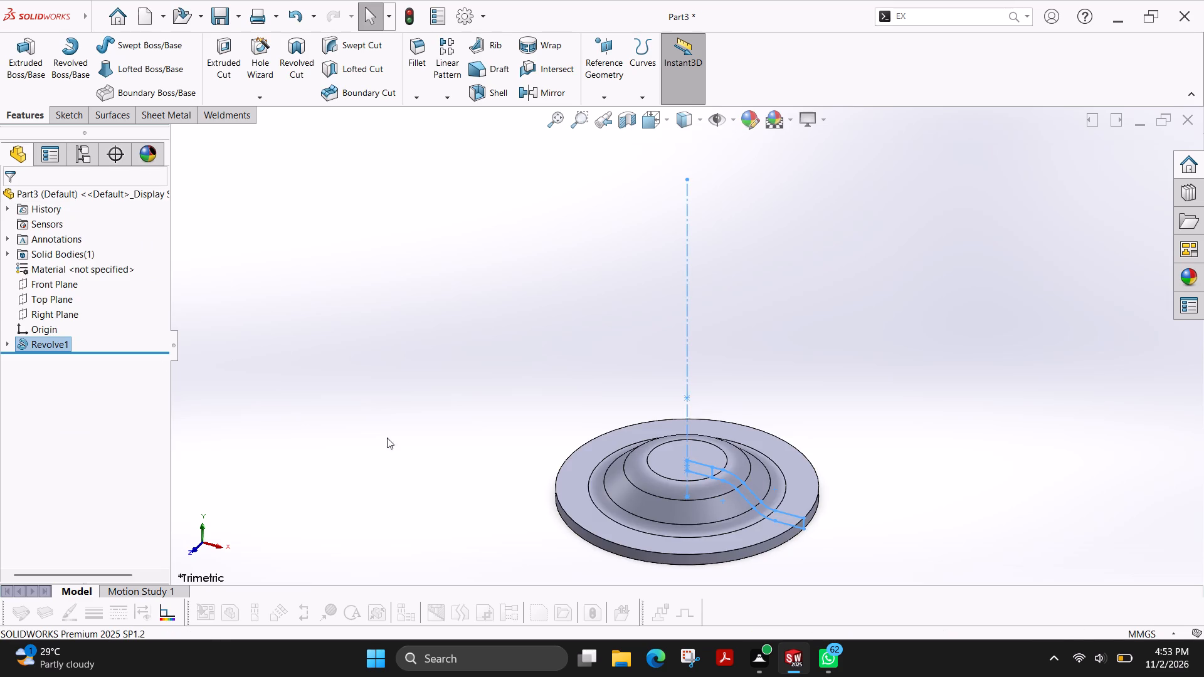
key(Escape)
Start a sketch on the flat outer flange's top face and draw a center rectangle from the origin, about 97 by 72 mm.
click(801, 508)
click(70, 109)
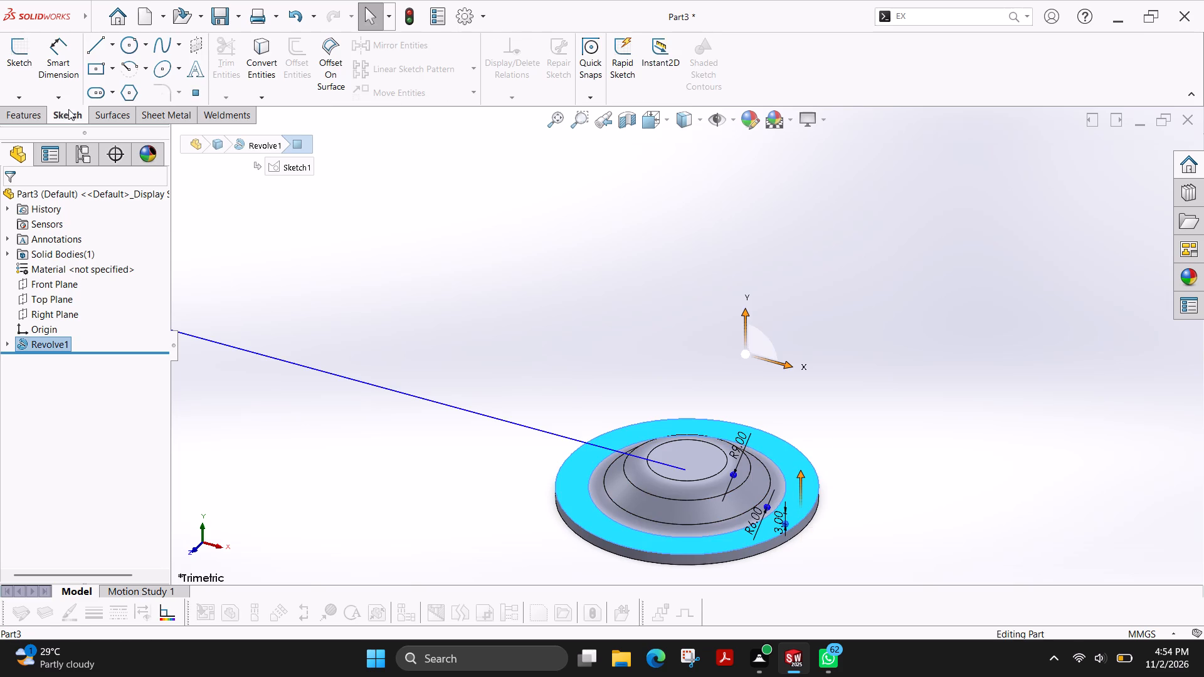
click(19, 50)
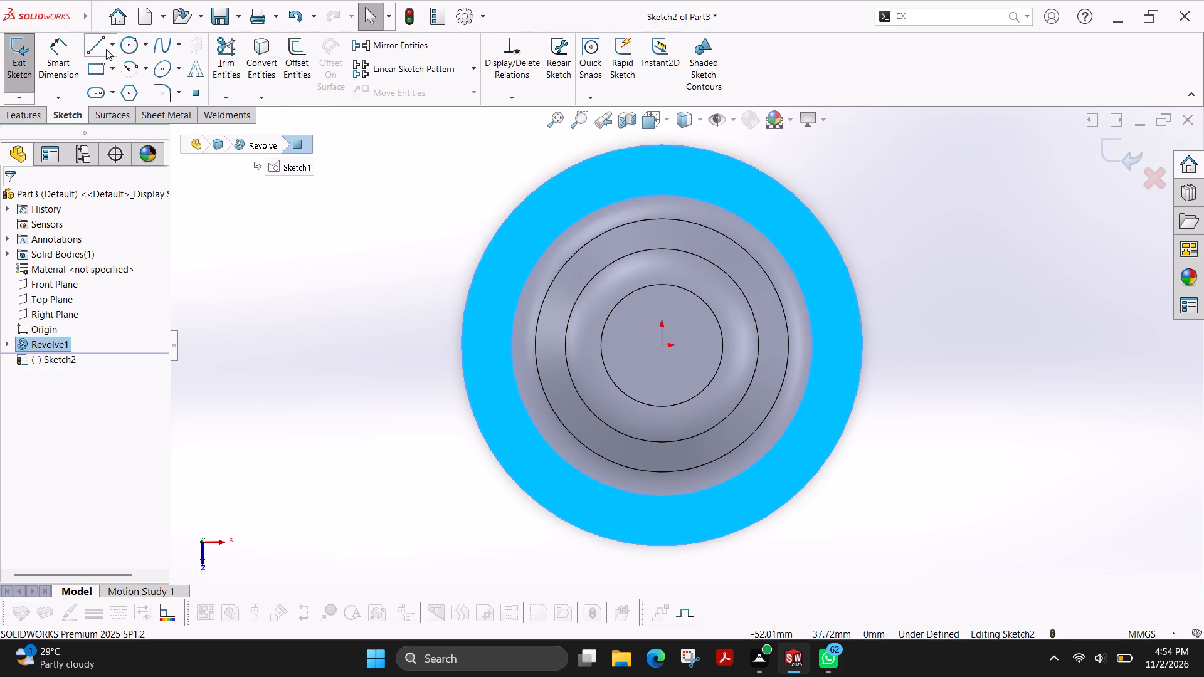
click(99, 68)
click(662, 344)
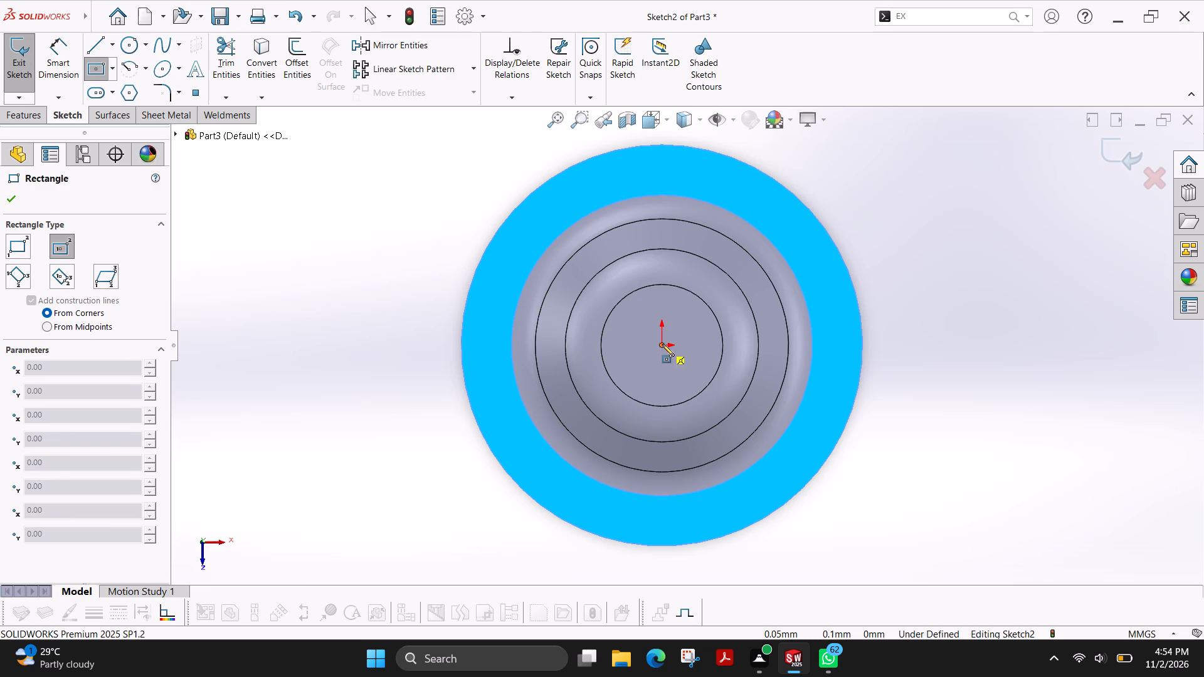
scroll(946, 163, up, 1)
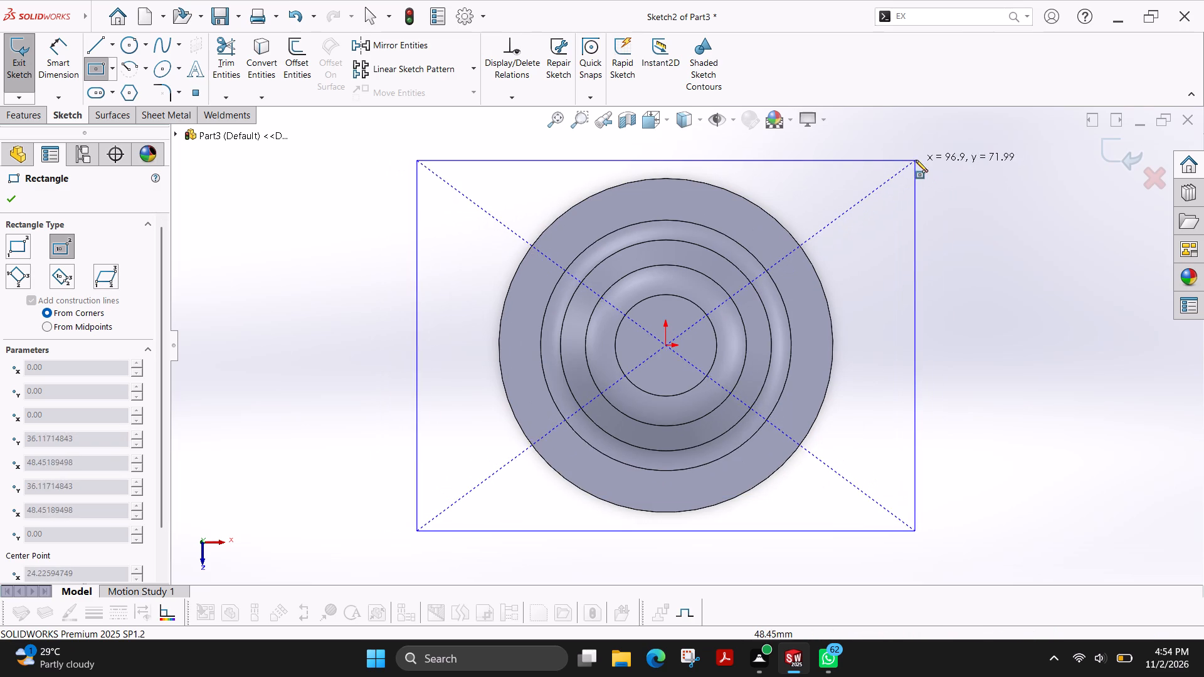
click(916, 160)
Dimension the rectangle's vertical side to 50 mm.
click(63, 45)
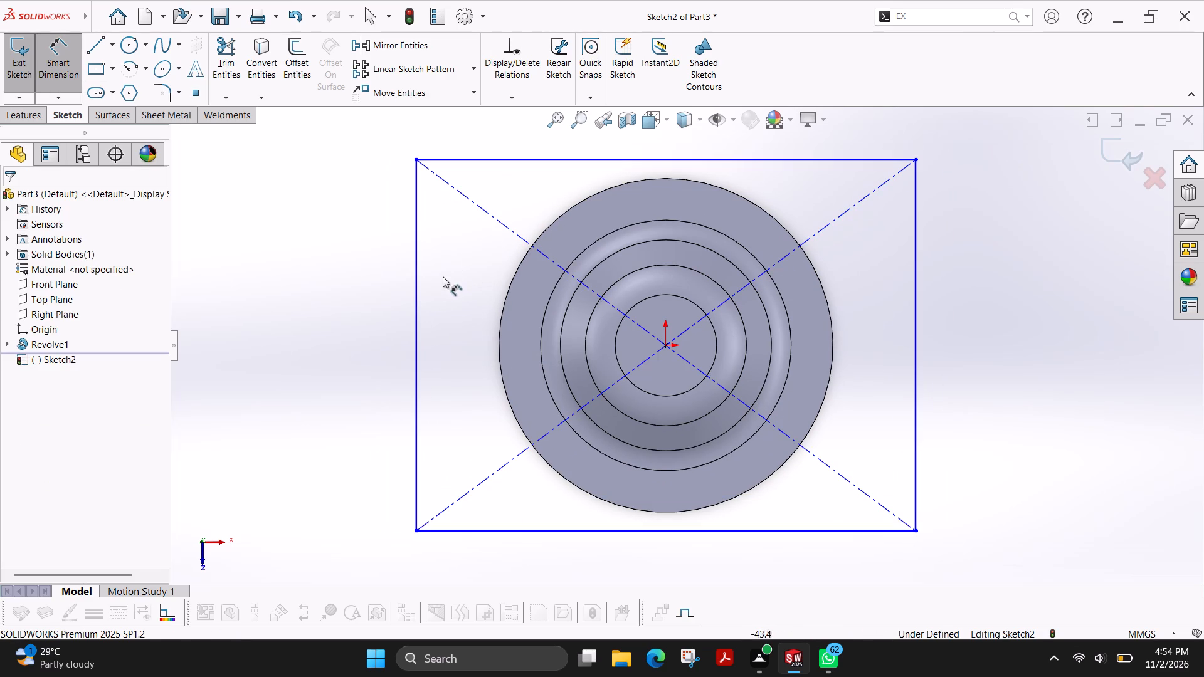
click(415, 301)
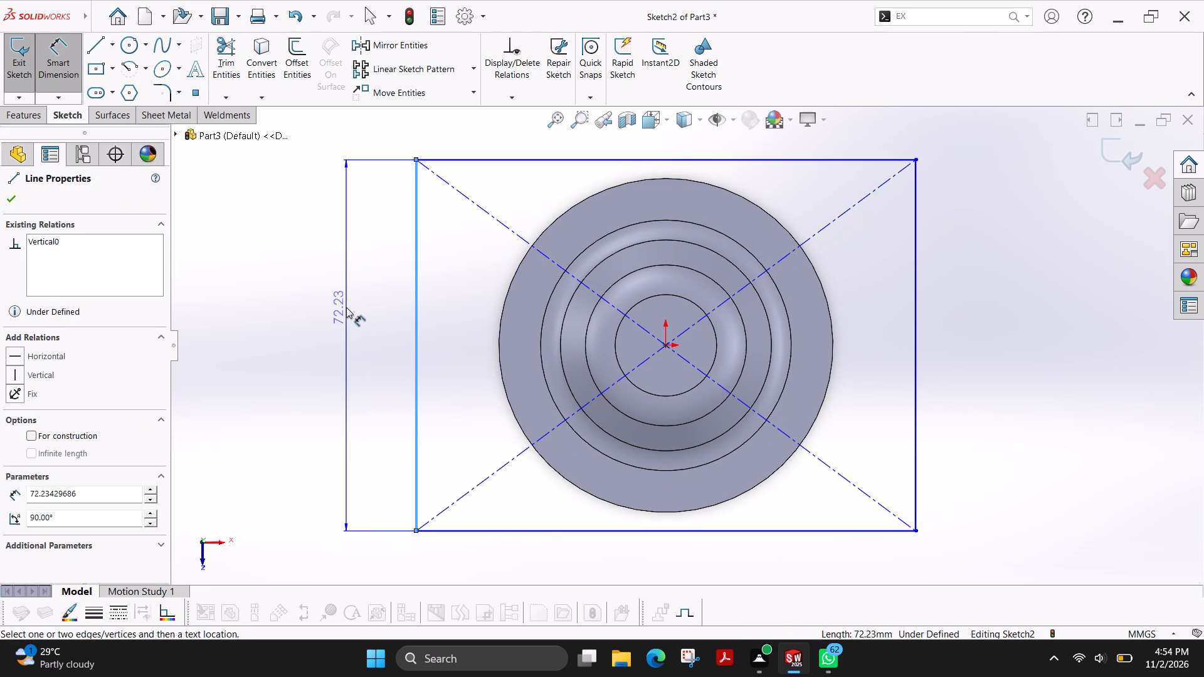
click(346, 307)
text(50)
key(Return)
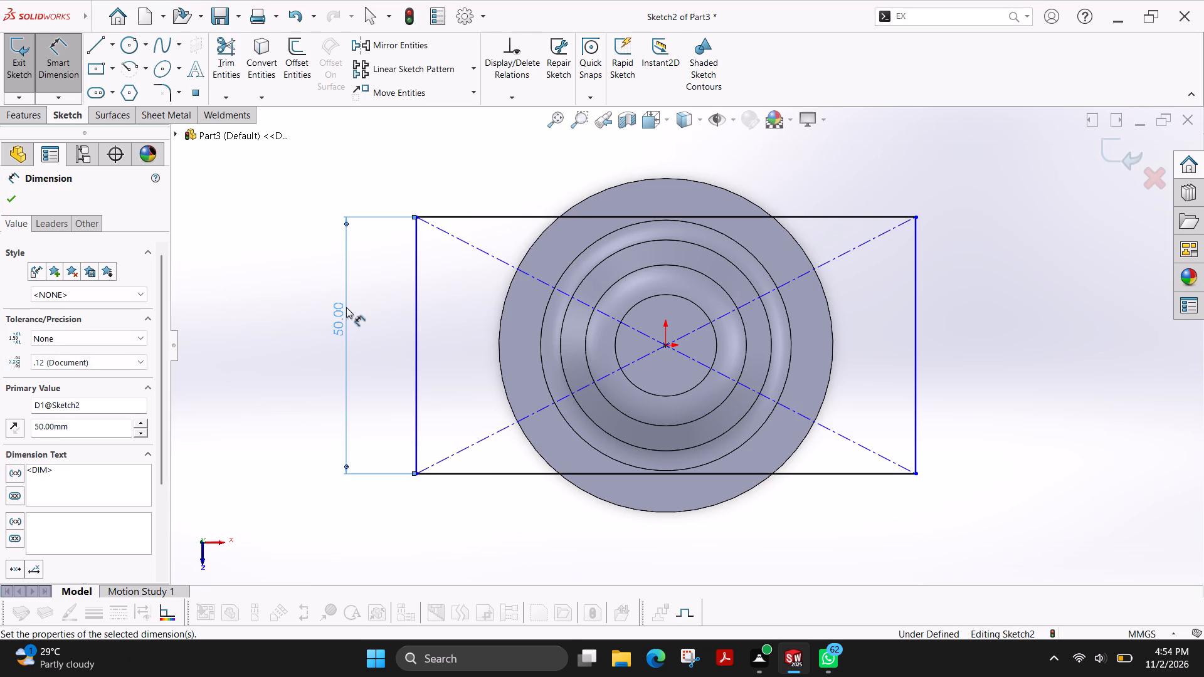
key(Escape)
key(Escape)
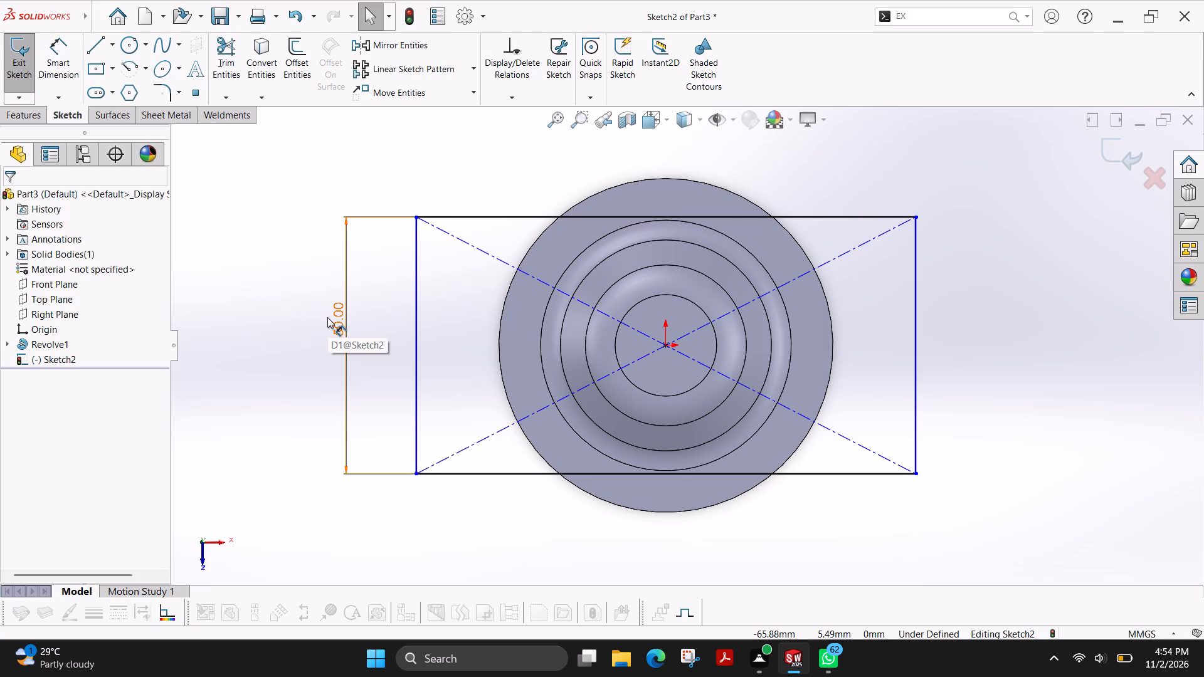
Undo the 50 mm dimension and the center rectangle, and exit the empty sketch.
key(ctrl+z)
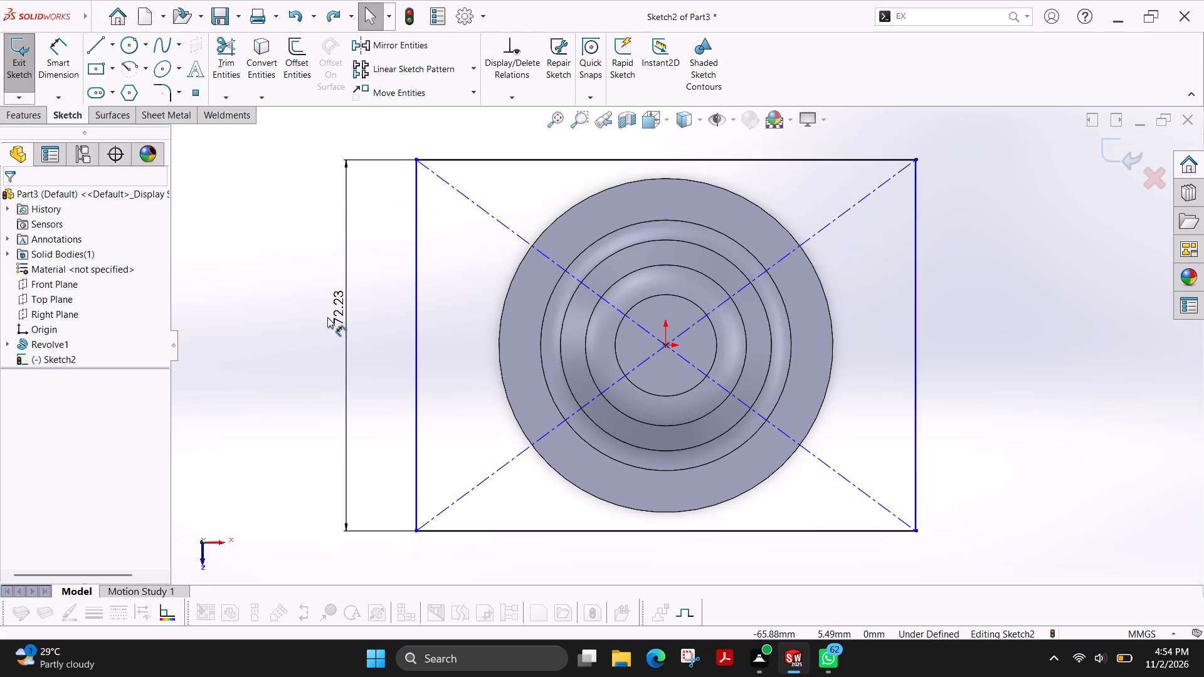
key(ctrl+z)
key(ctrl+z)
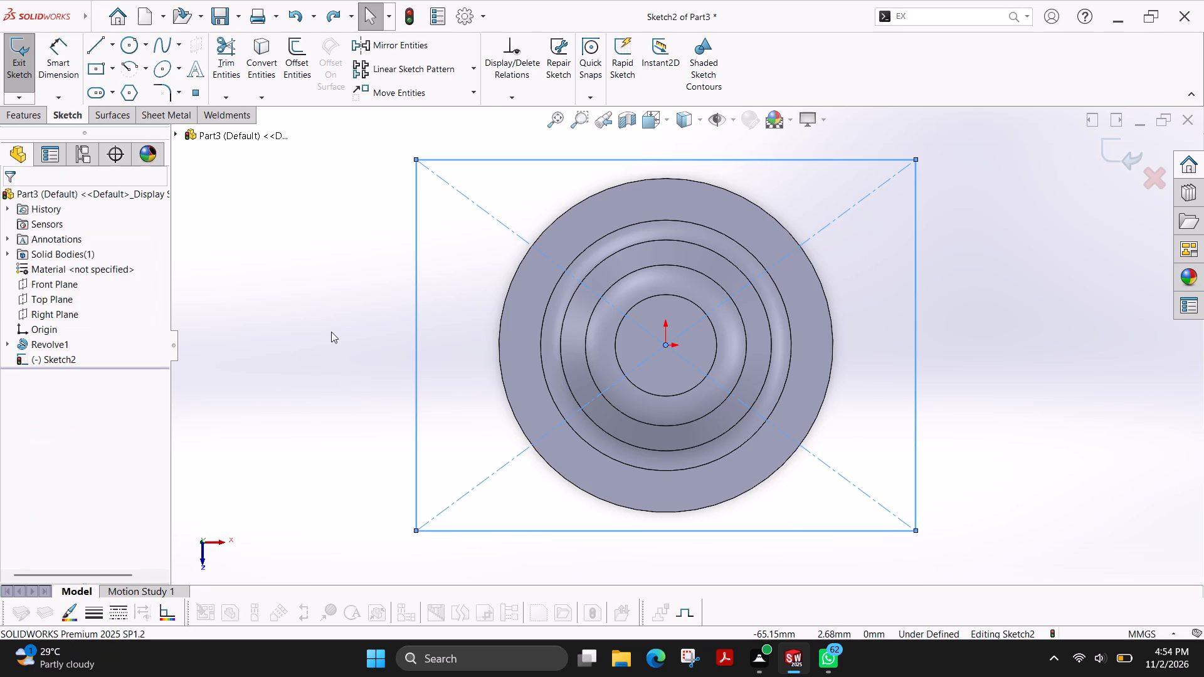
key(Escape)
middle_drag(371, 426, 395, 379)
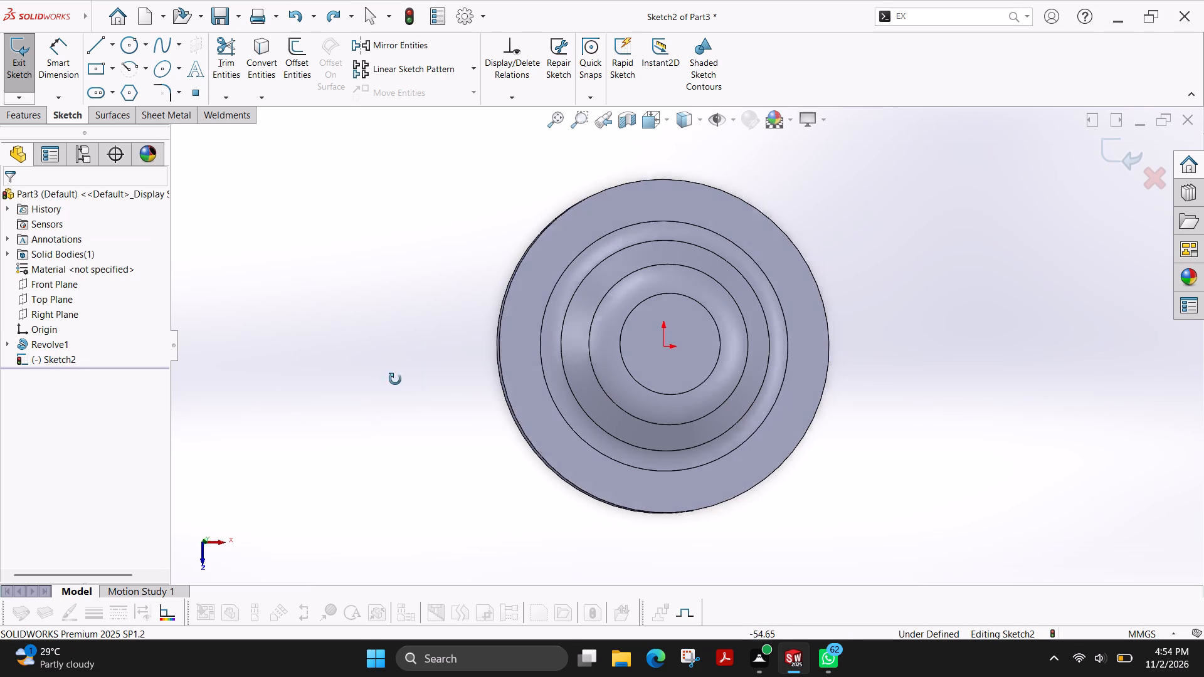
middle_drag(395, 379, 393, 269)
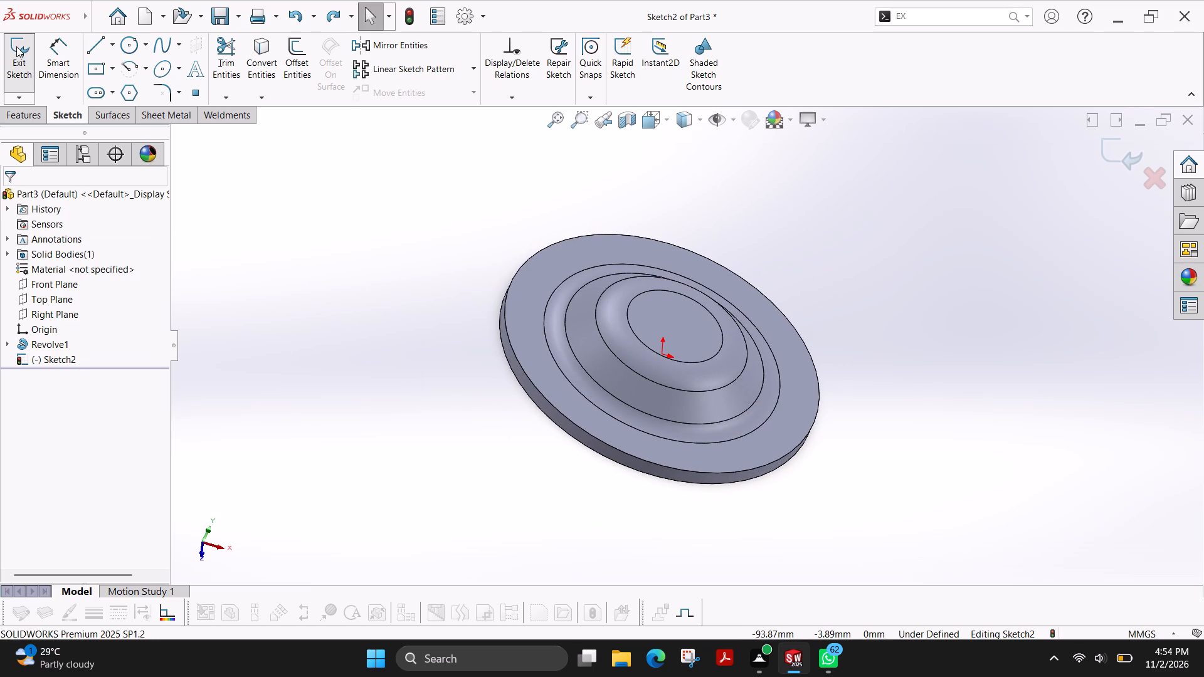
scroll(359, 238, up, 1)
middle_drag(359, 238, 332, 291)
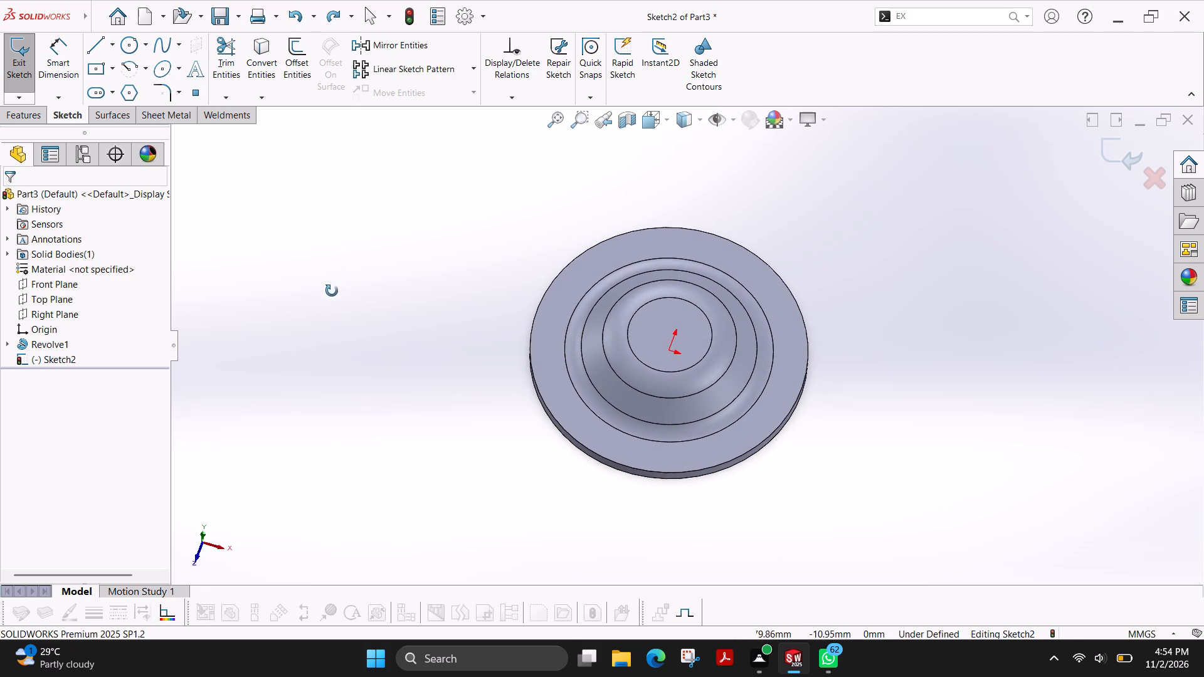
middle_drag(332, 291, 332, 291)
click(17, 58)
Start a new sketch on the flange's top face and draw a center rectangle from the origin, about 88 by 47 mm.
click(20, 58)
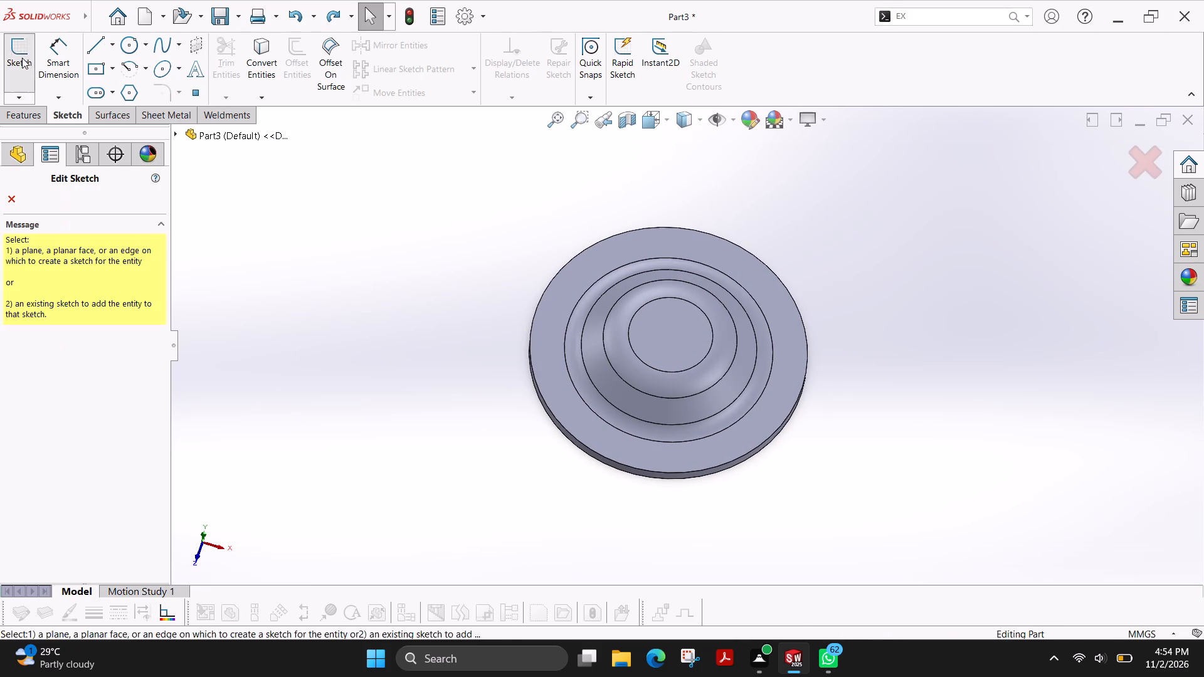
click(552, 293)
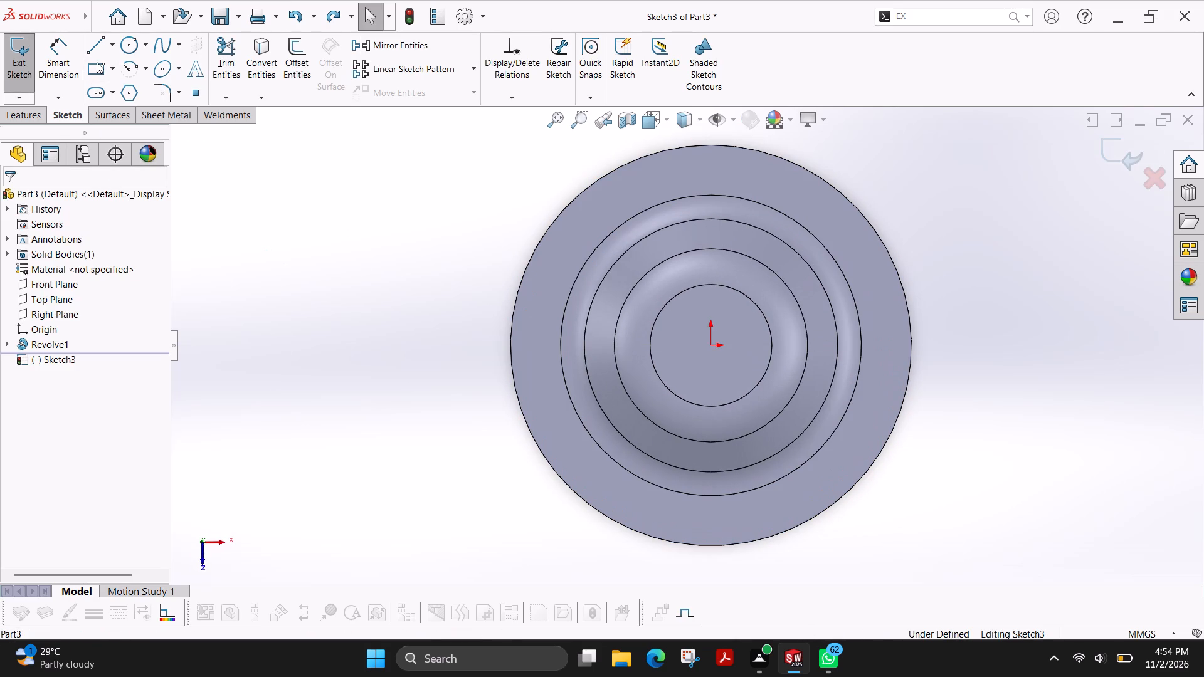
click(93, 68)
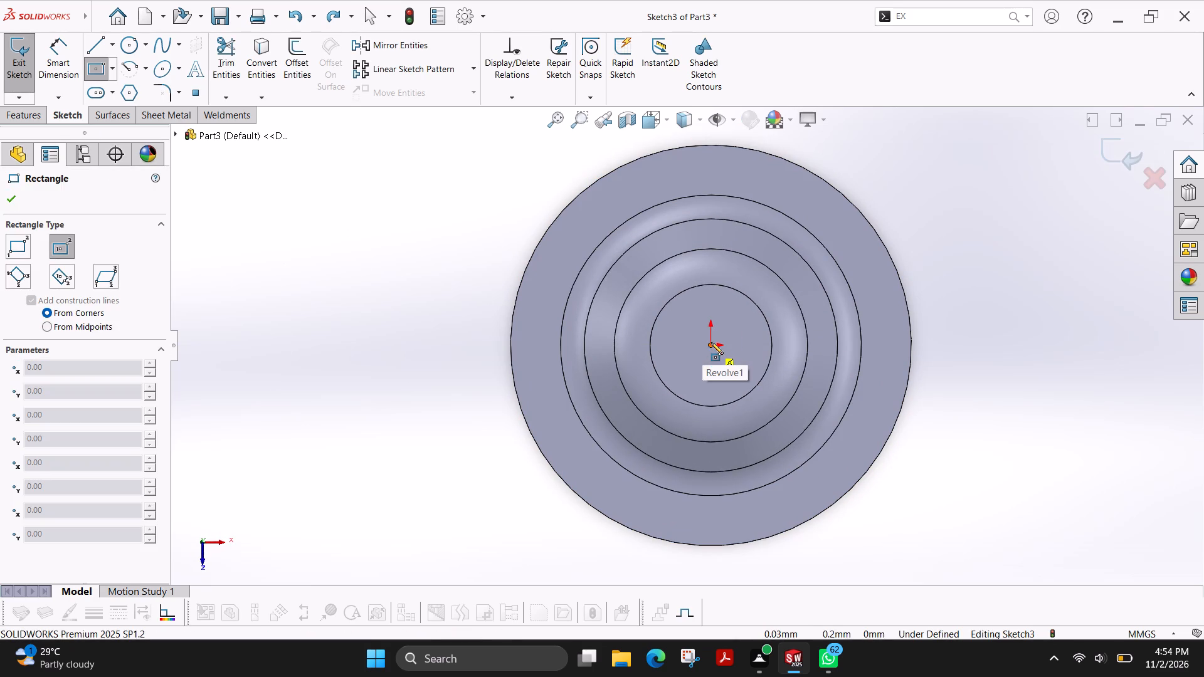
click(711, 344)
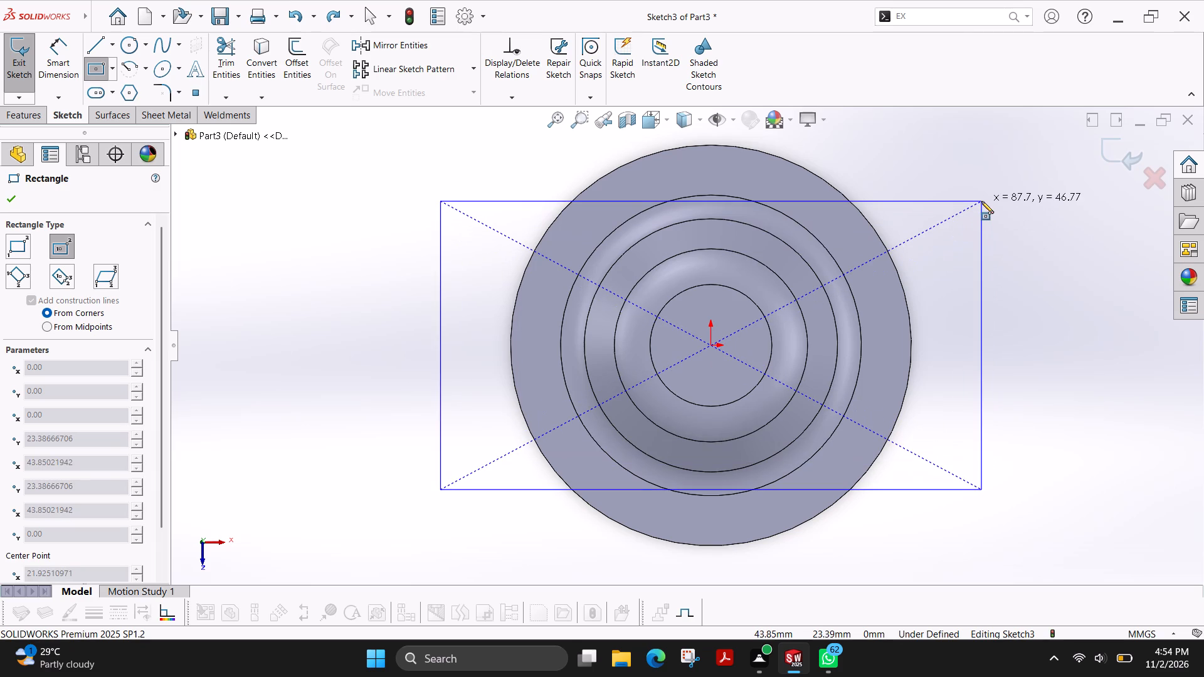
click(981, 201)
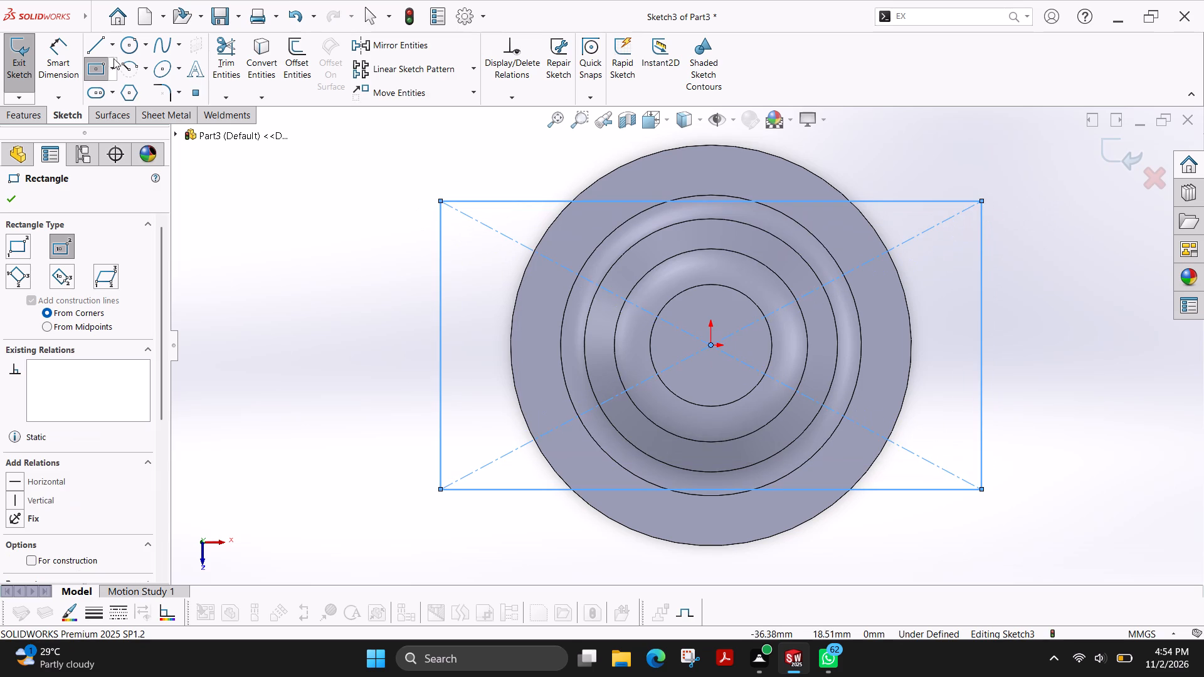
Dimension the rectangle to 50 mm on its vertical side and 65 mm on its horizontal side.
click(47, 49)
click(440, 323)
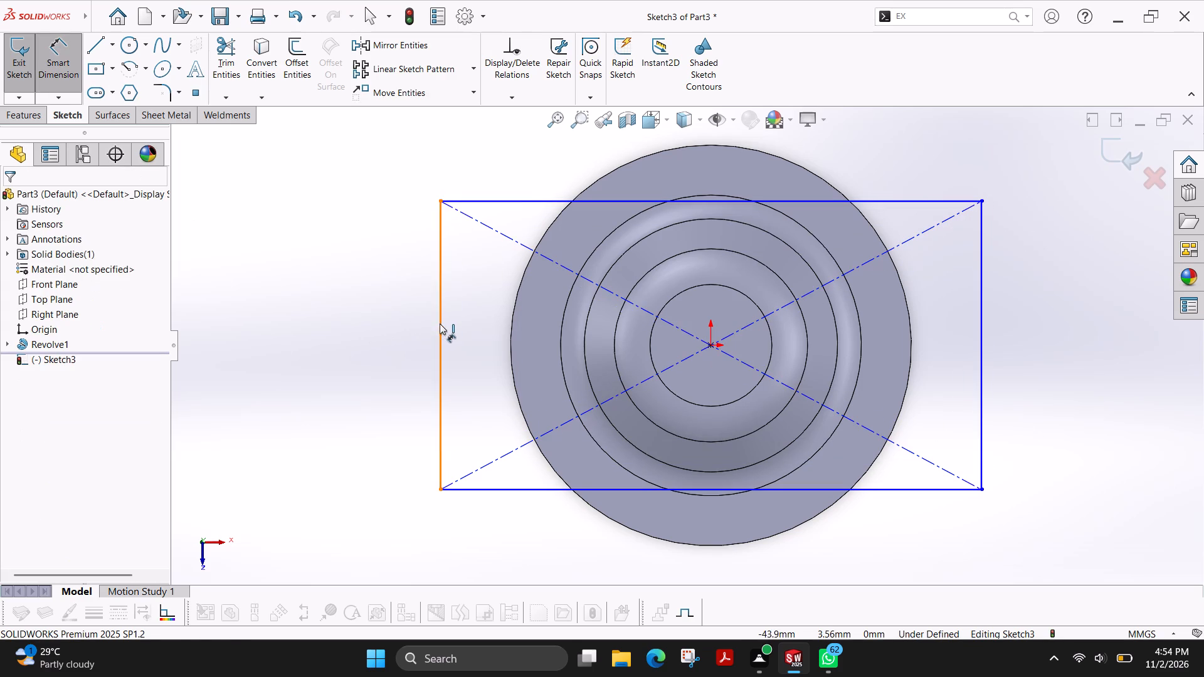
click(346, 320)
text(50)
key(Return)
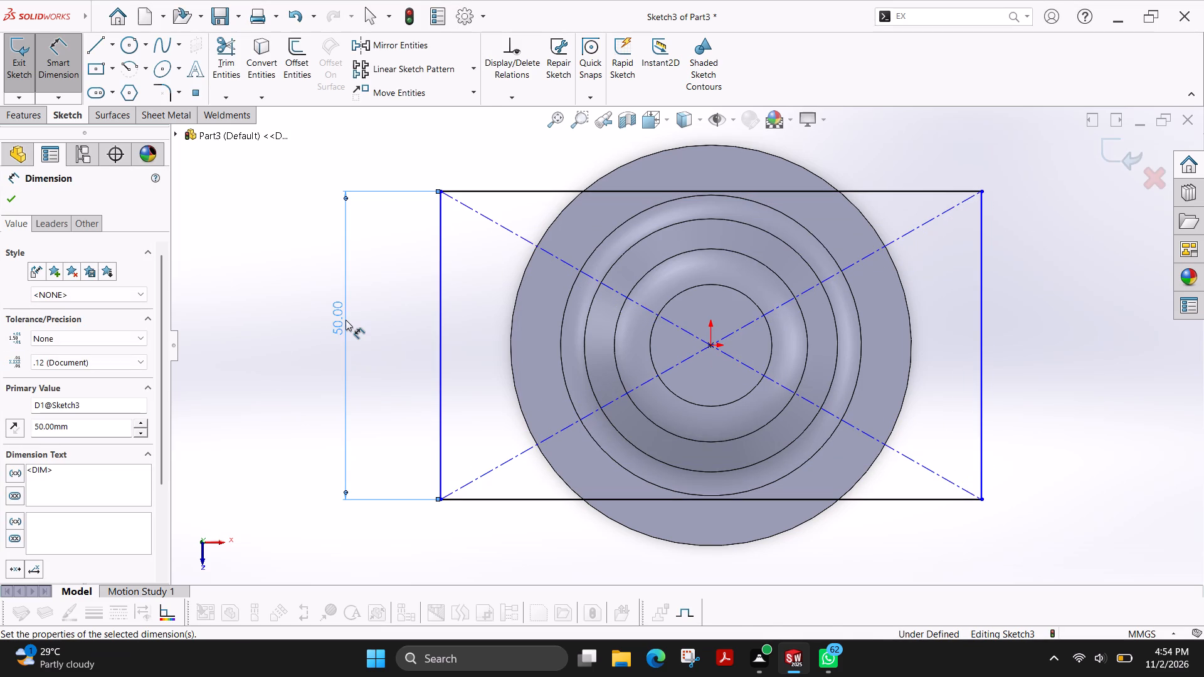
scroll(737, 493, up, 1)
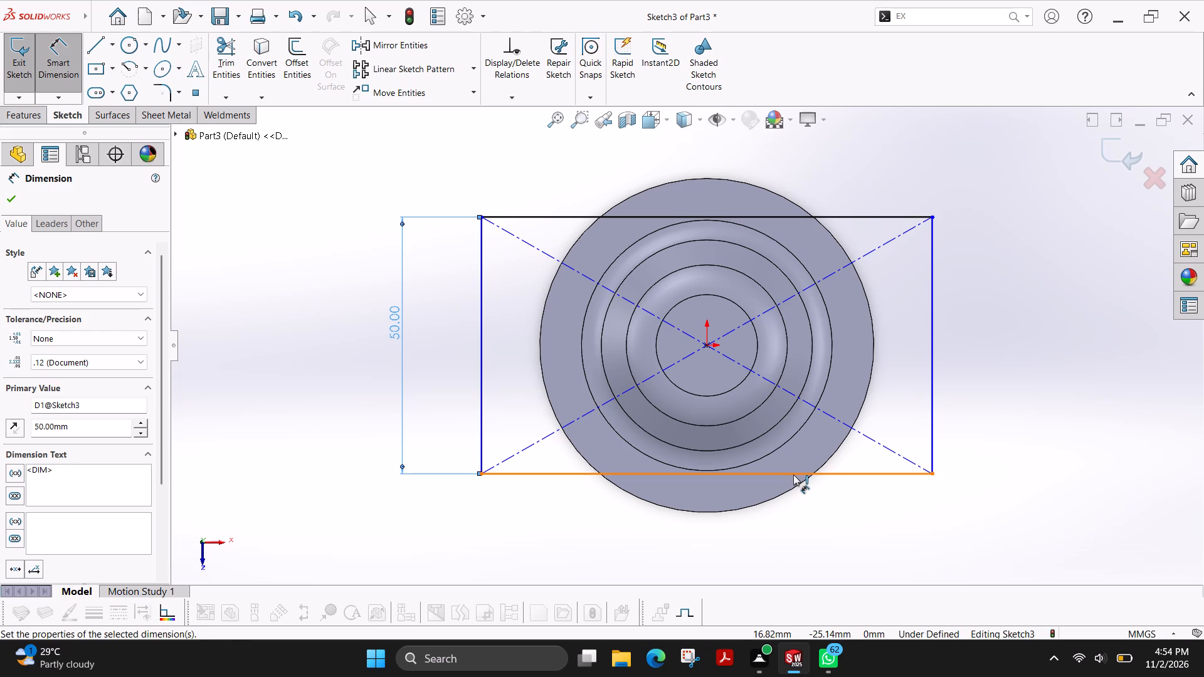
click(793, 475)
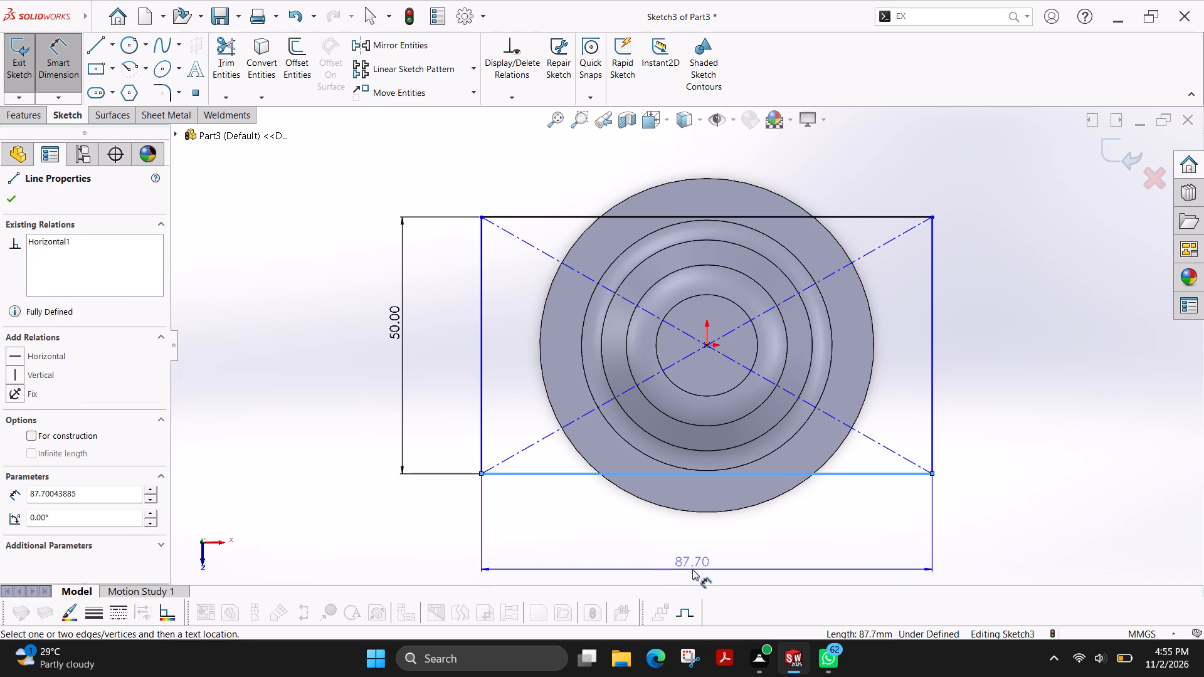
click(692, 569)
text(65)
key(Return)
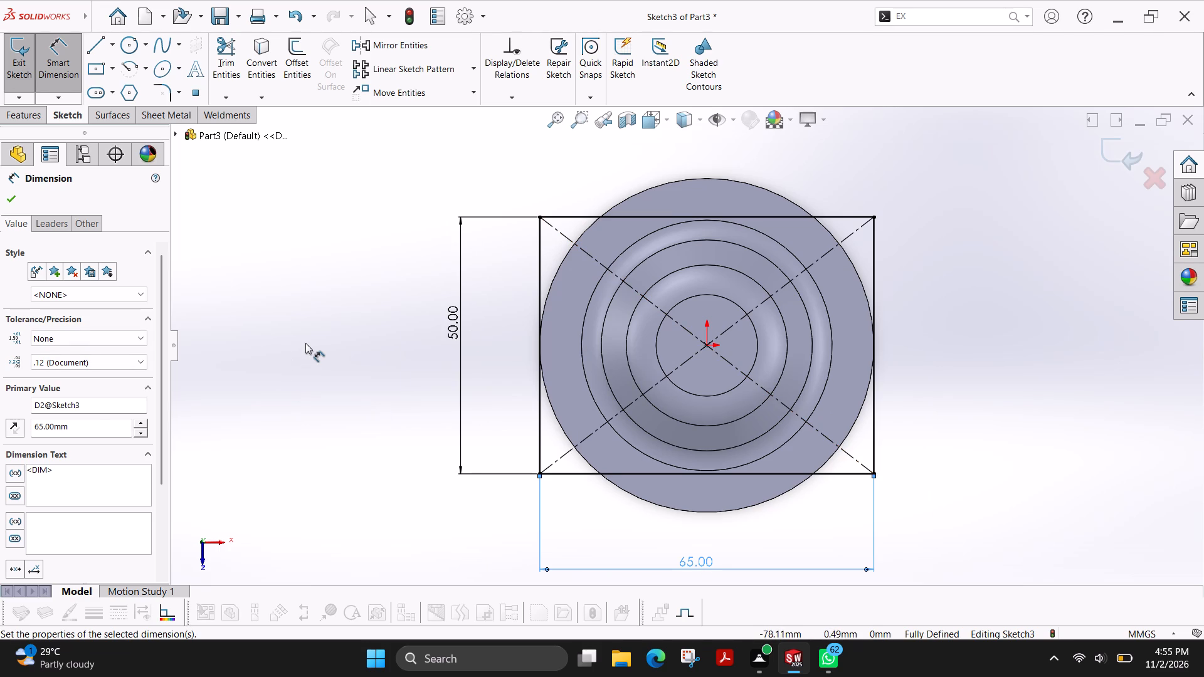
Extrude-cut the flange outside the 65 by 50 mm rectangle, blind 10 mm deep, with the side to cut flipped.
click(13, 121)
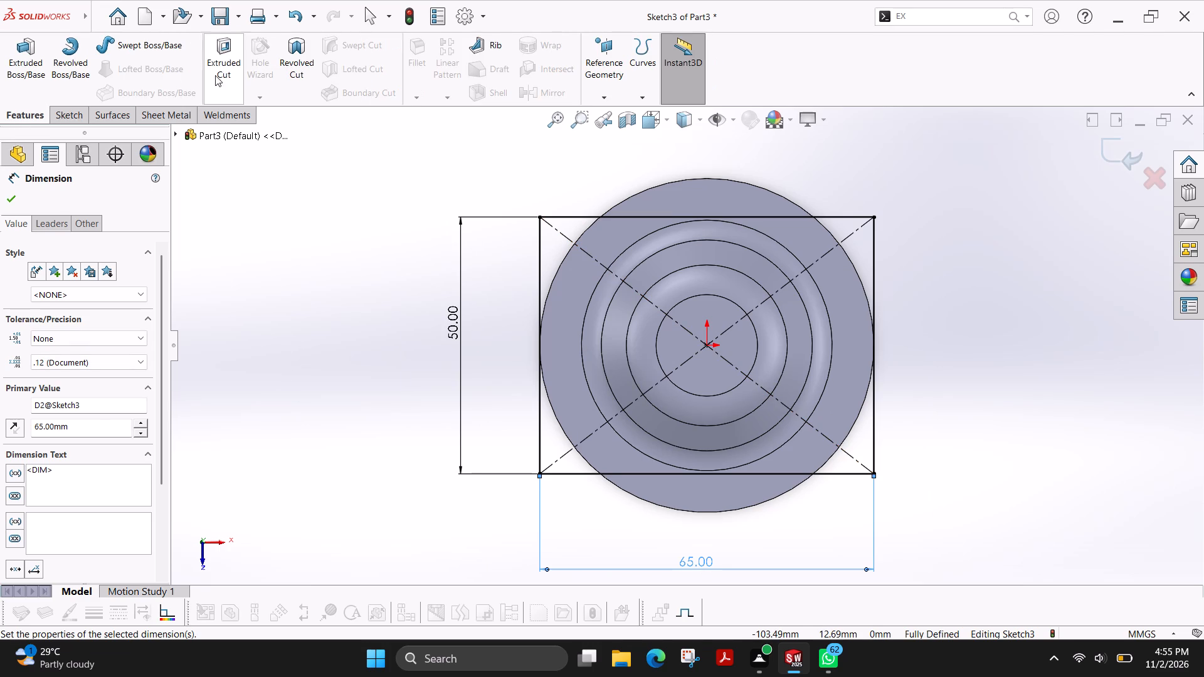
click(224, 61)
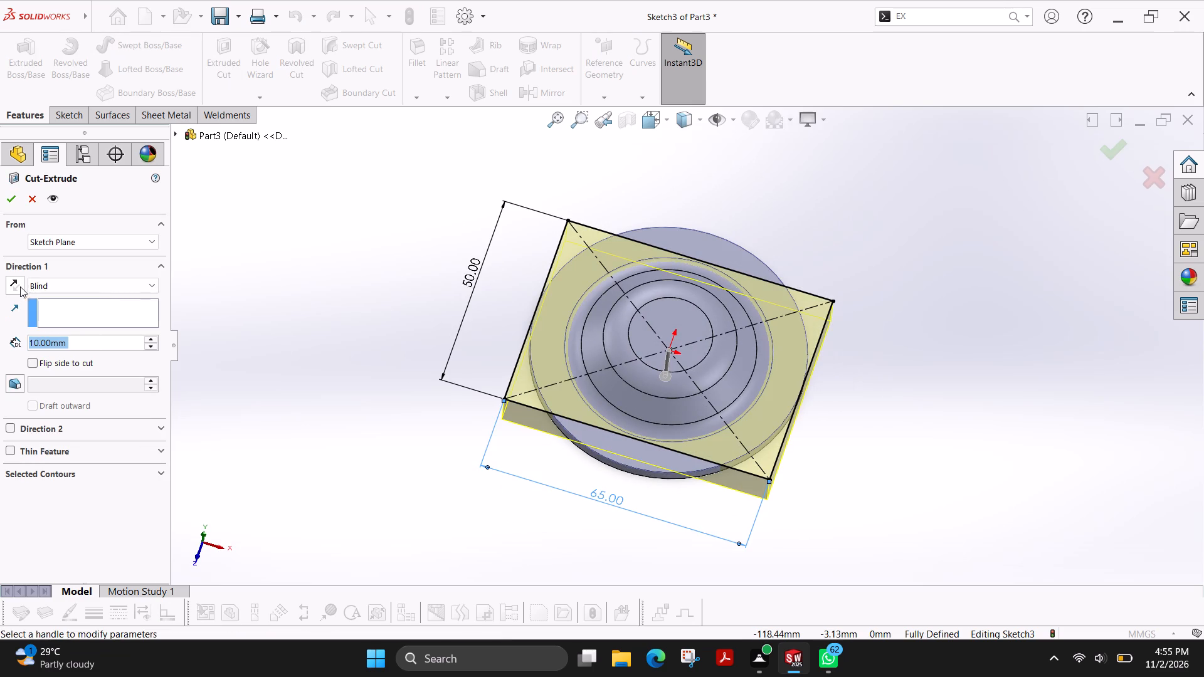
click(35, 362)
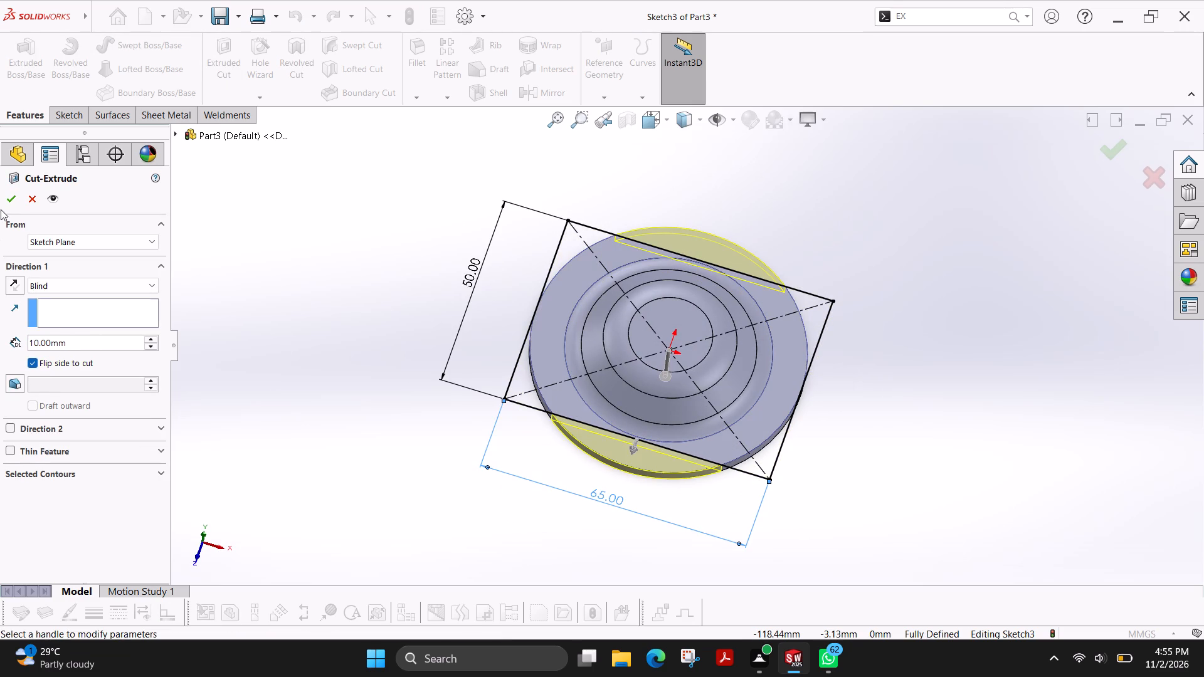
click(11, 202)
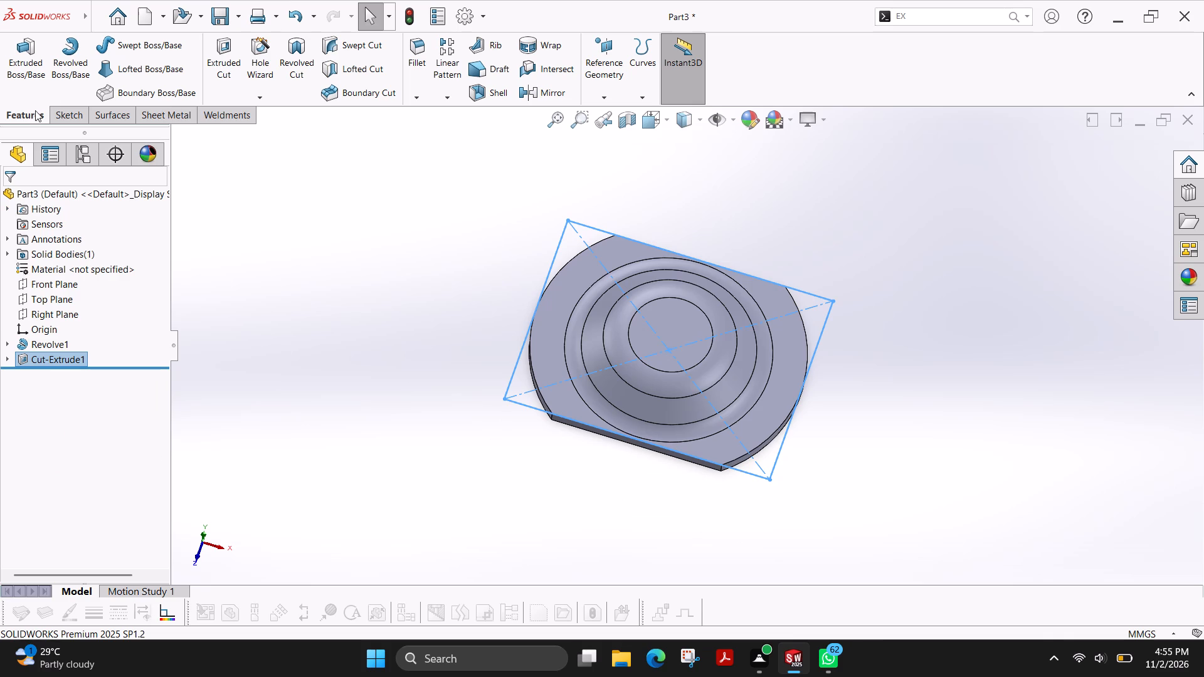
Extrude the rectangle sketch of the cut as a merged boss, 3 mm deep in the reversed direction, to fill the flange's corners.
click(36, 68)
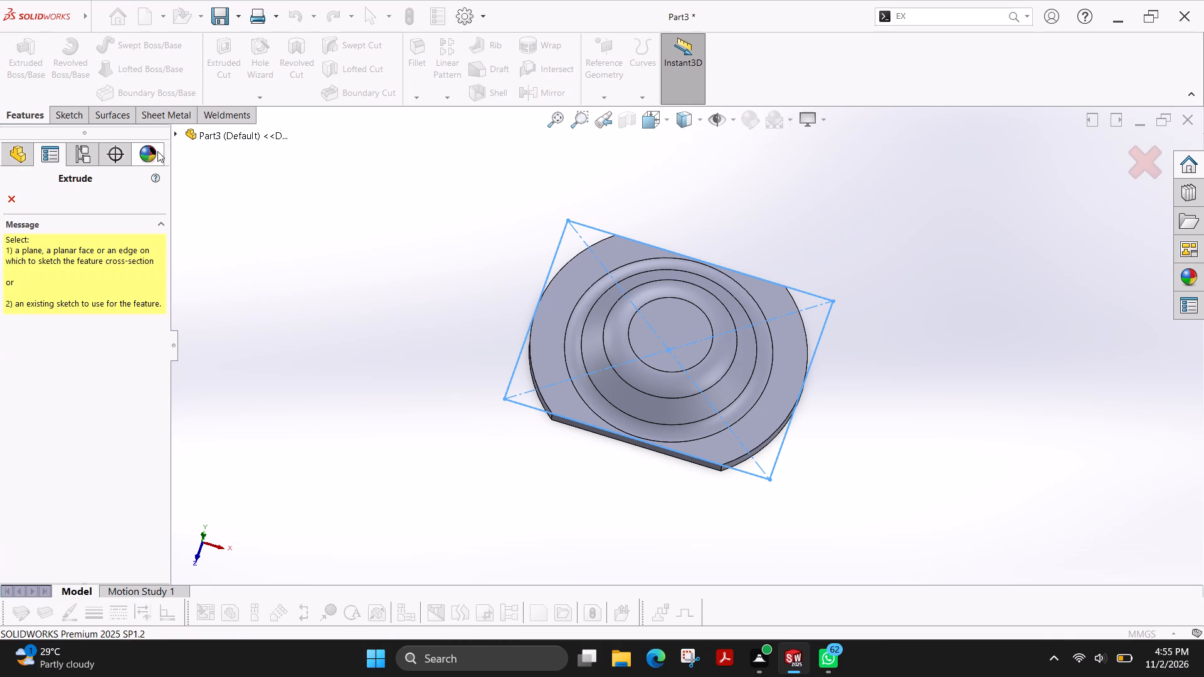
click(174, 135)
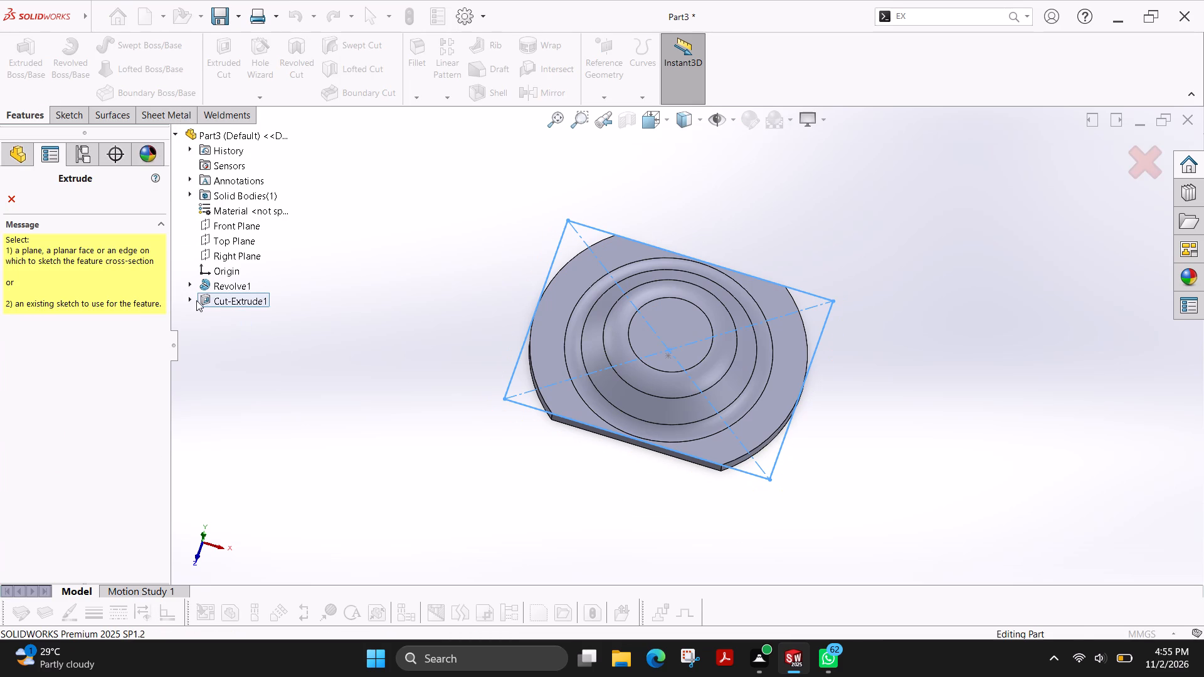
click(187, 298)
click(189, 298)
click(216, 314)
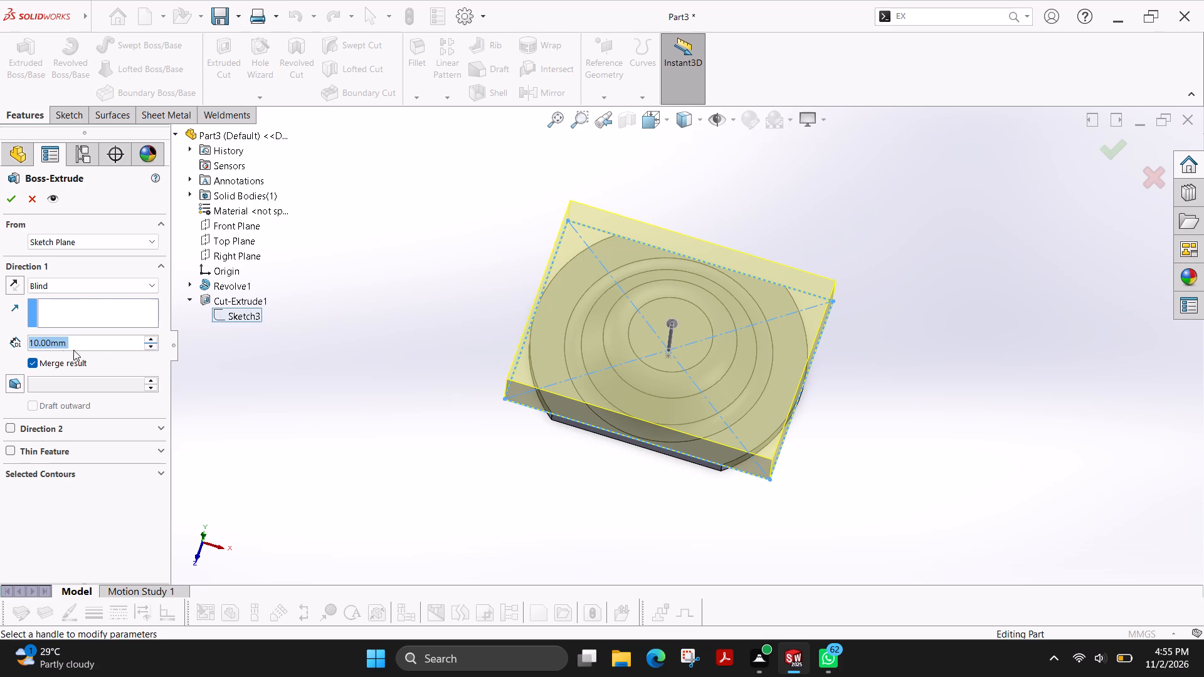
click(18, 286)
double_click(127, 349)
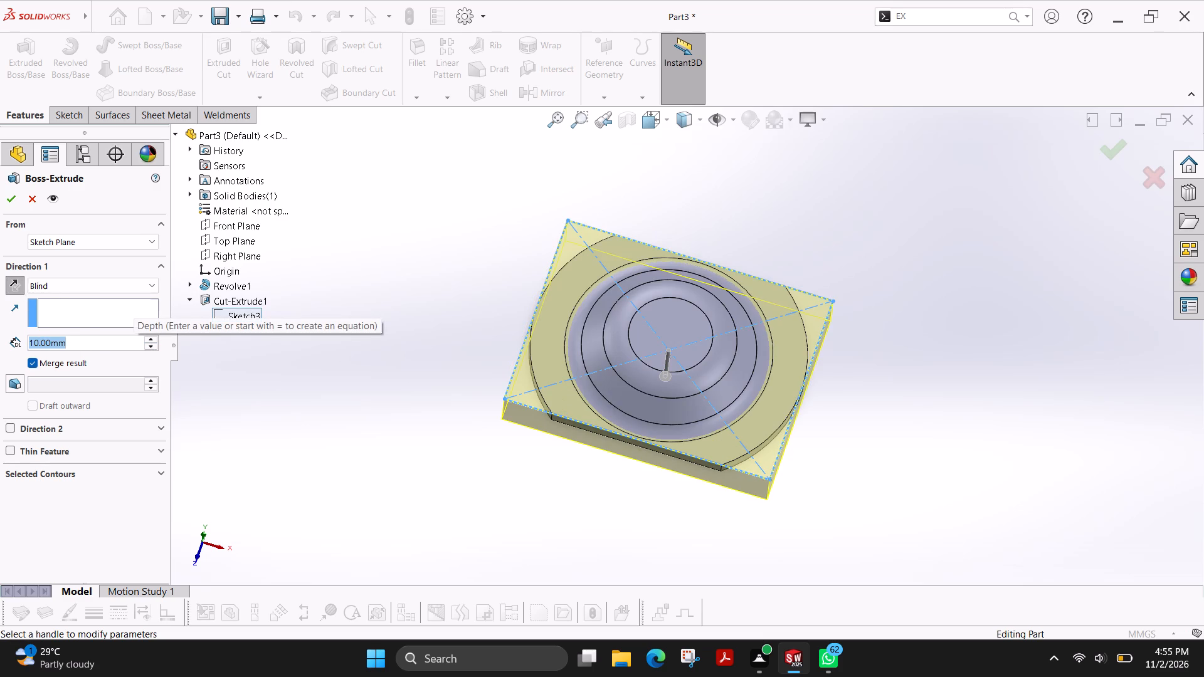
key(3)
key(Return)
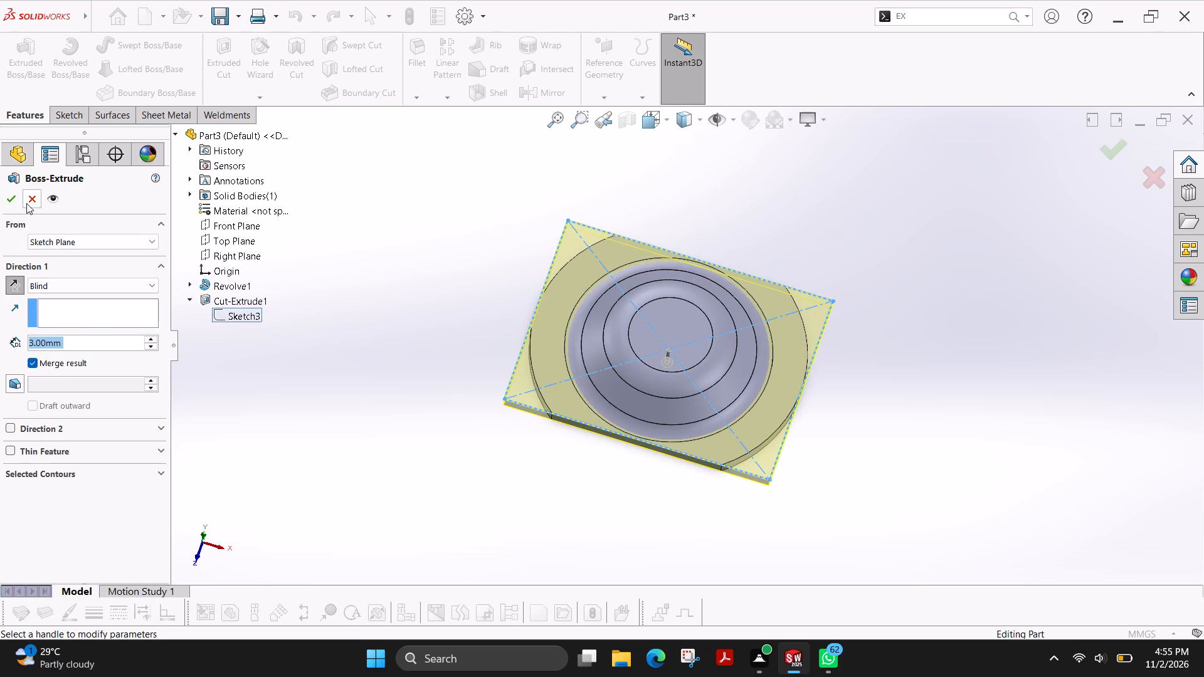
click(2, 200)
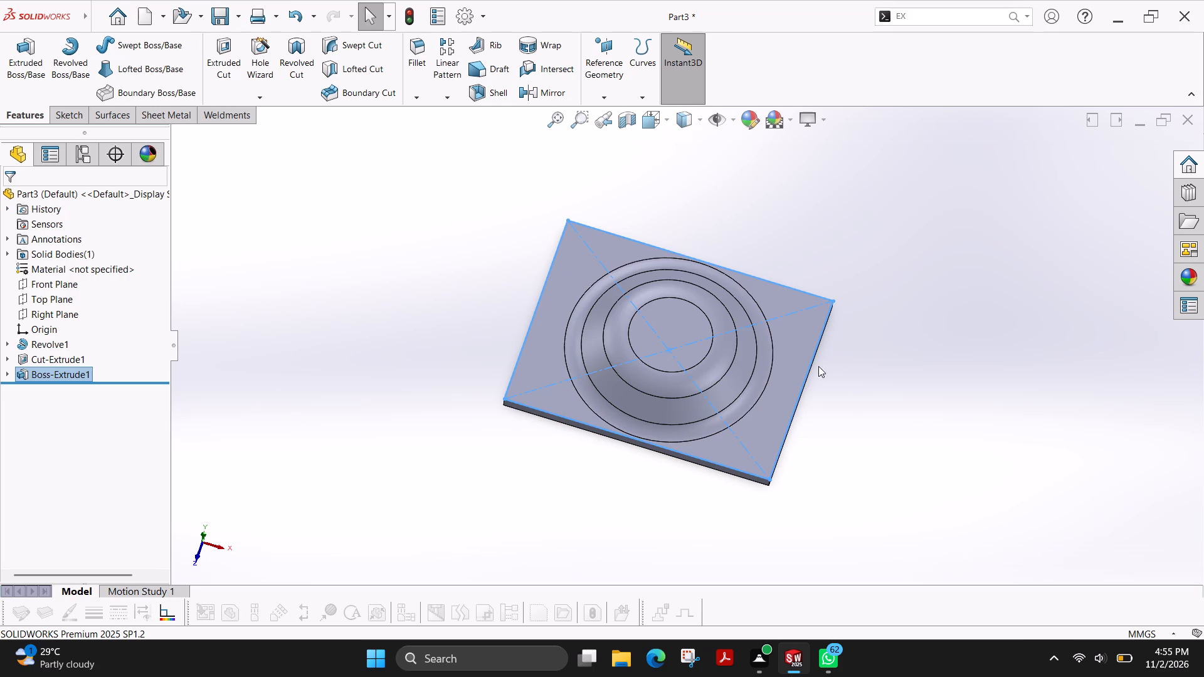
key(Escape)
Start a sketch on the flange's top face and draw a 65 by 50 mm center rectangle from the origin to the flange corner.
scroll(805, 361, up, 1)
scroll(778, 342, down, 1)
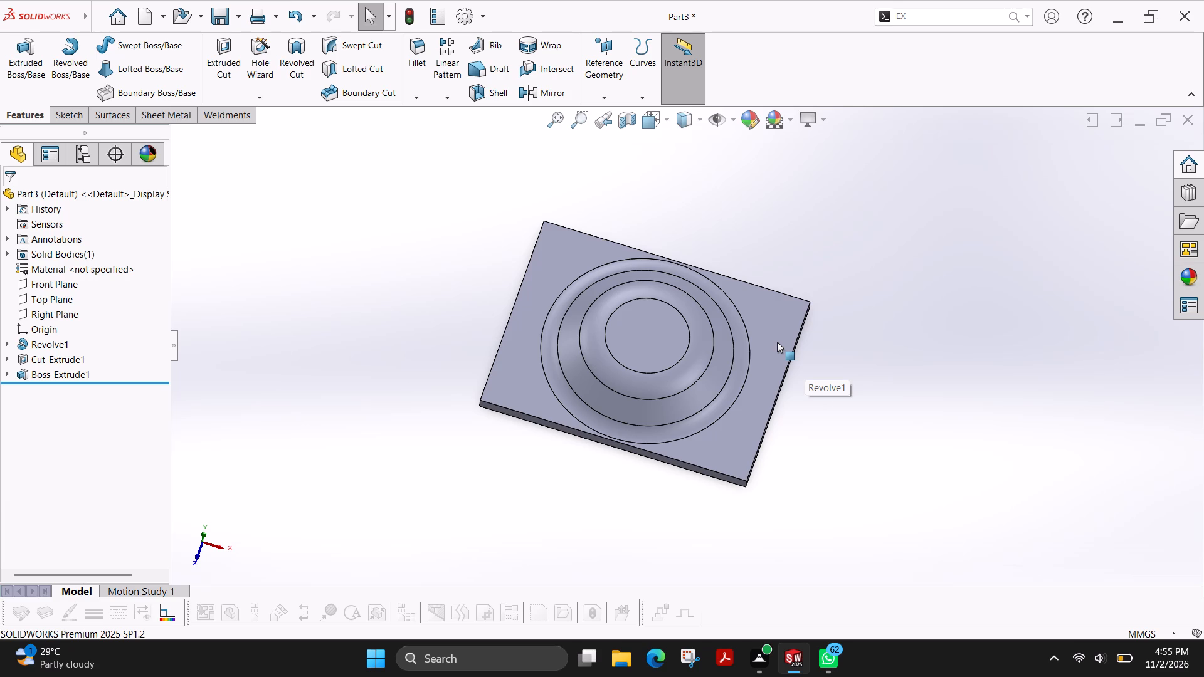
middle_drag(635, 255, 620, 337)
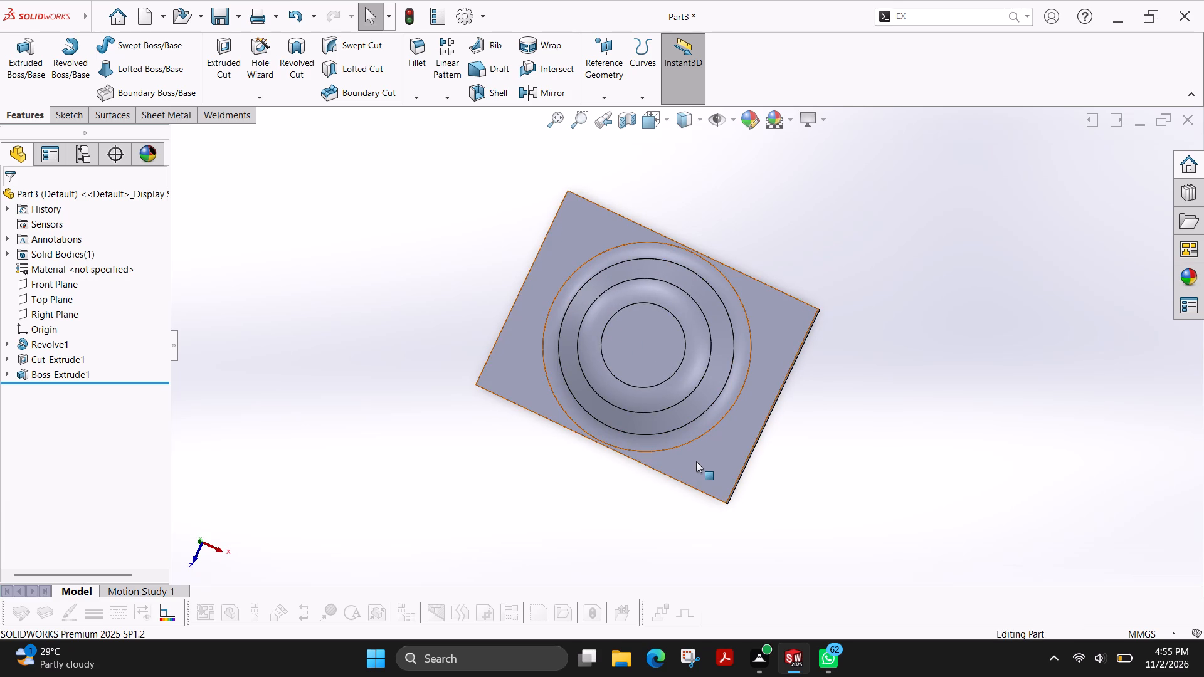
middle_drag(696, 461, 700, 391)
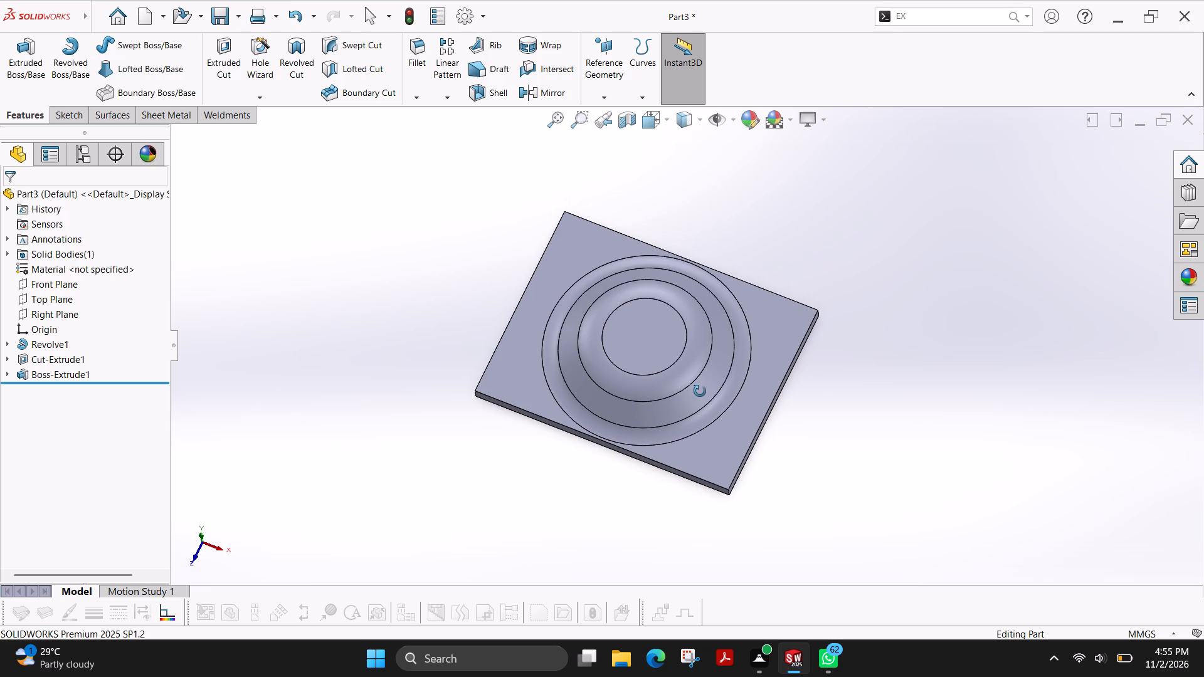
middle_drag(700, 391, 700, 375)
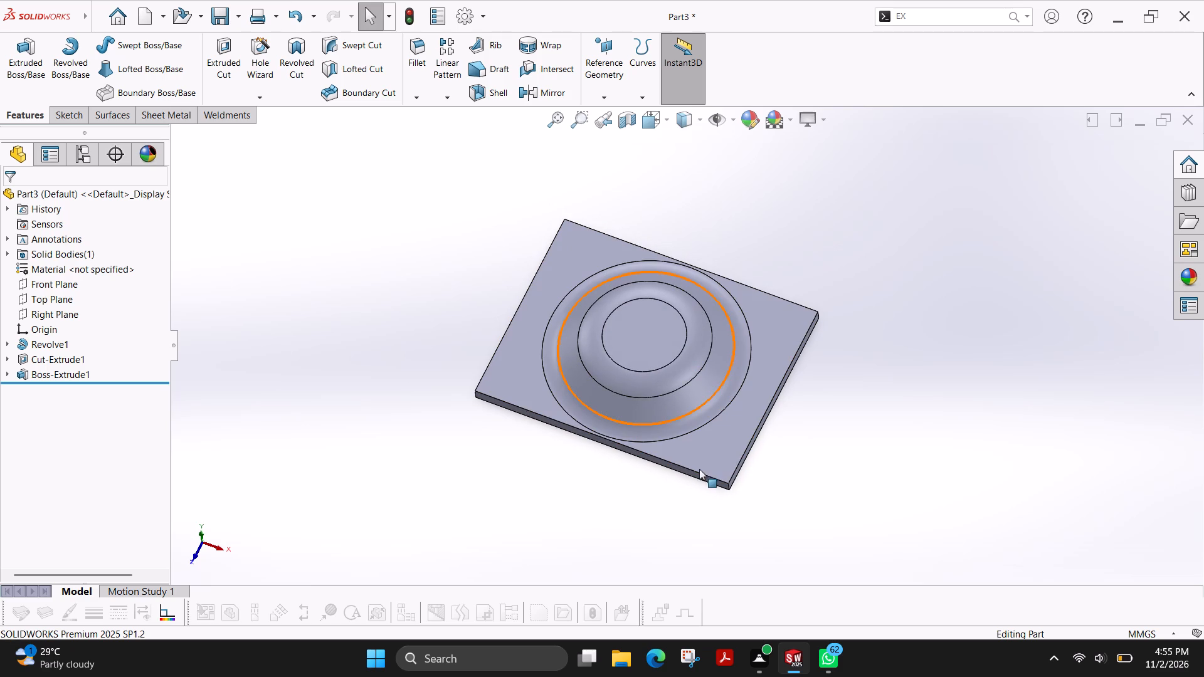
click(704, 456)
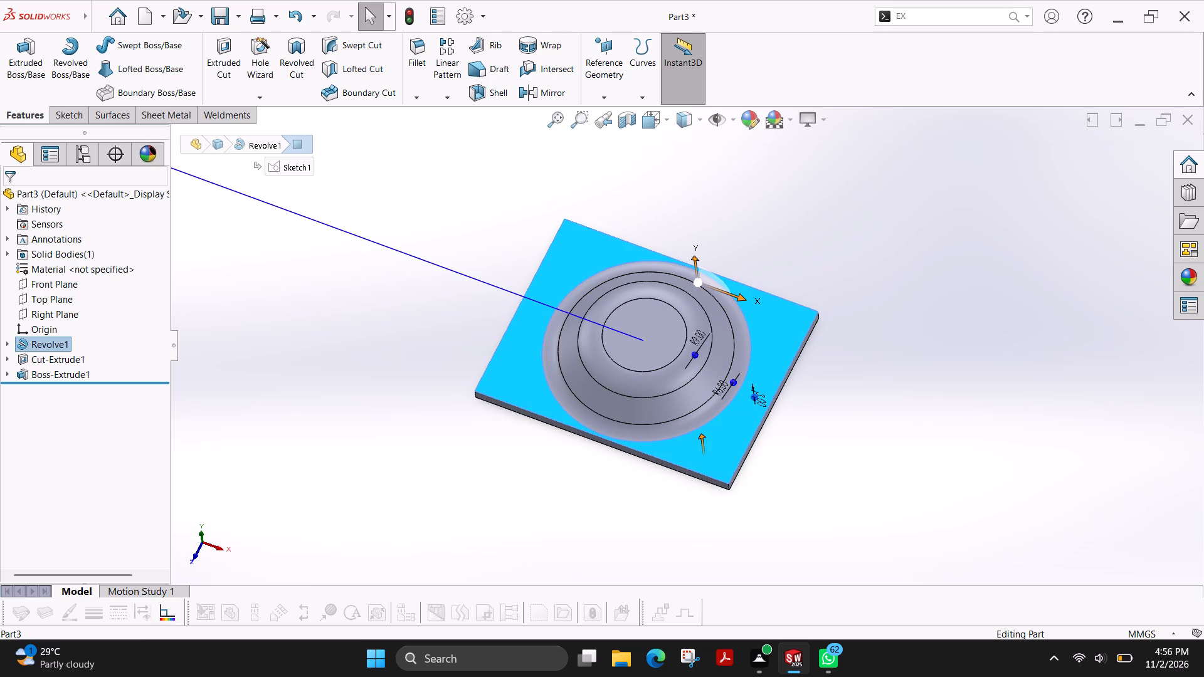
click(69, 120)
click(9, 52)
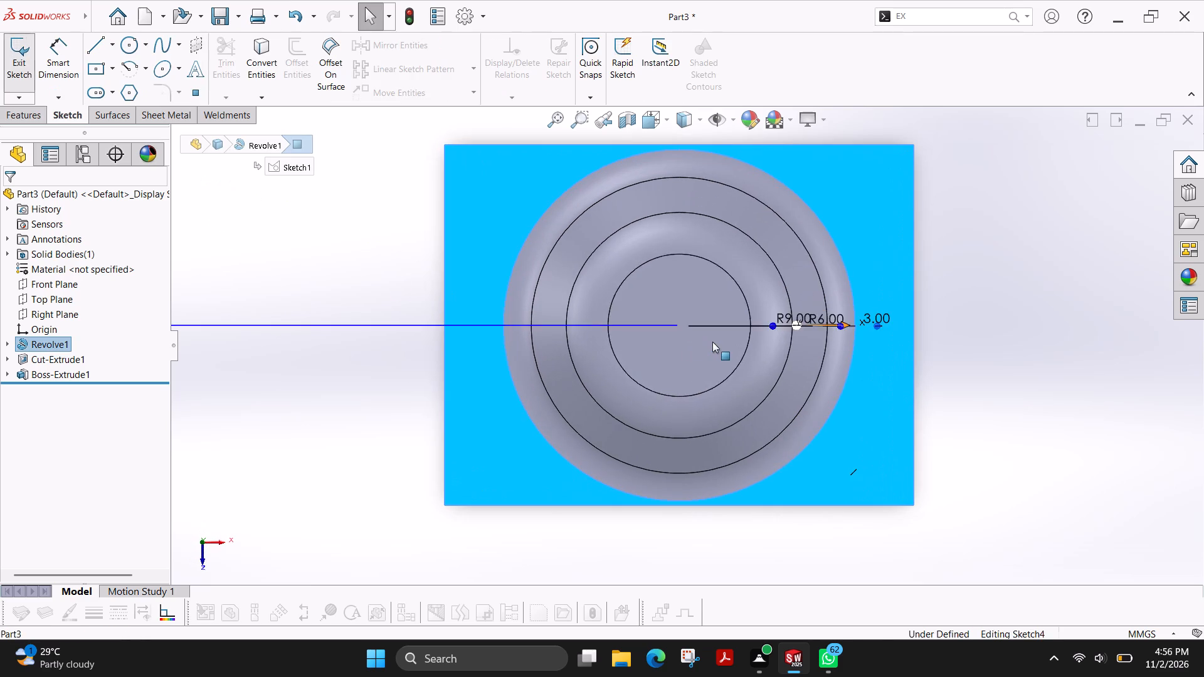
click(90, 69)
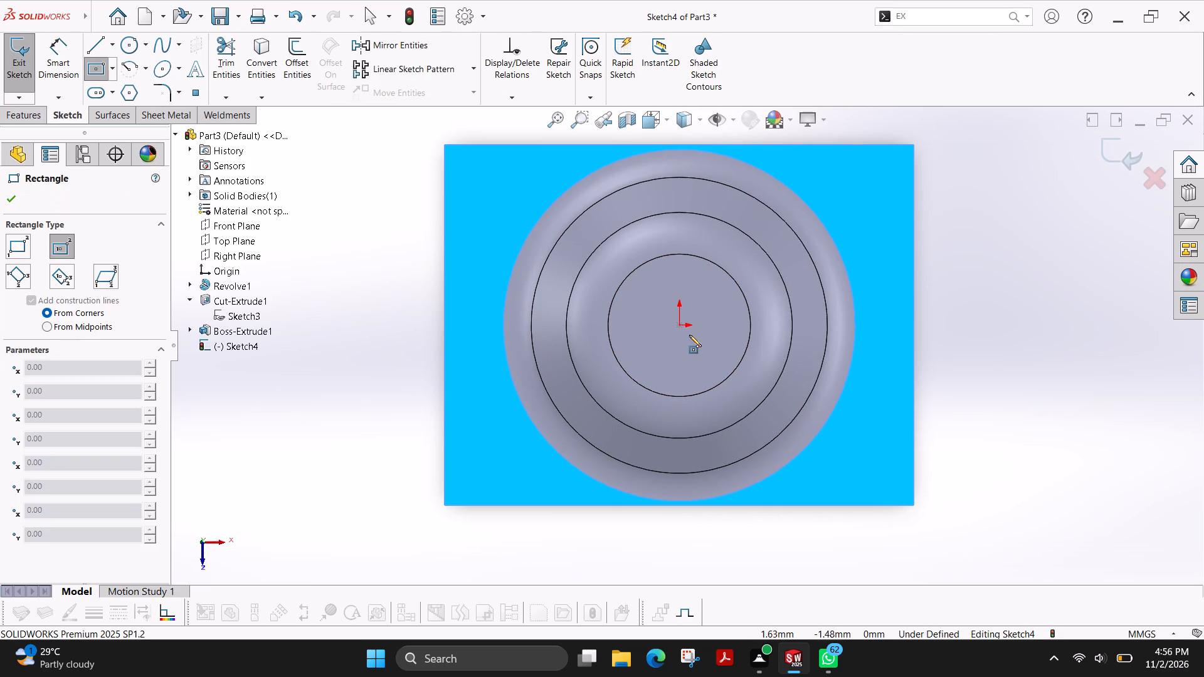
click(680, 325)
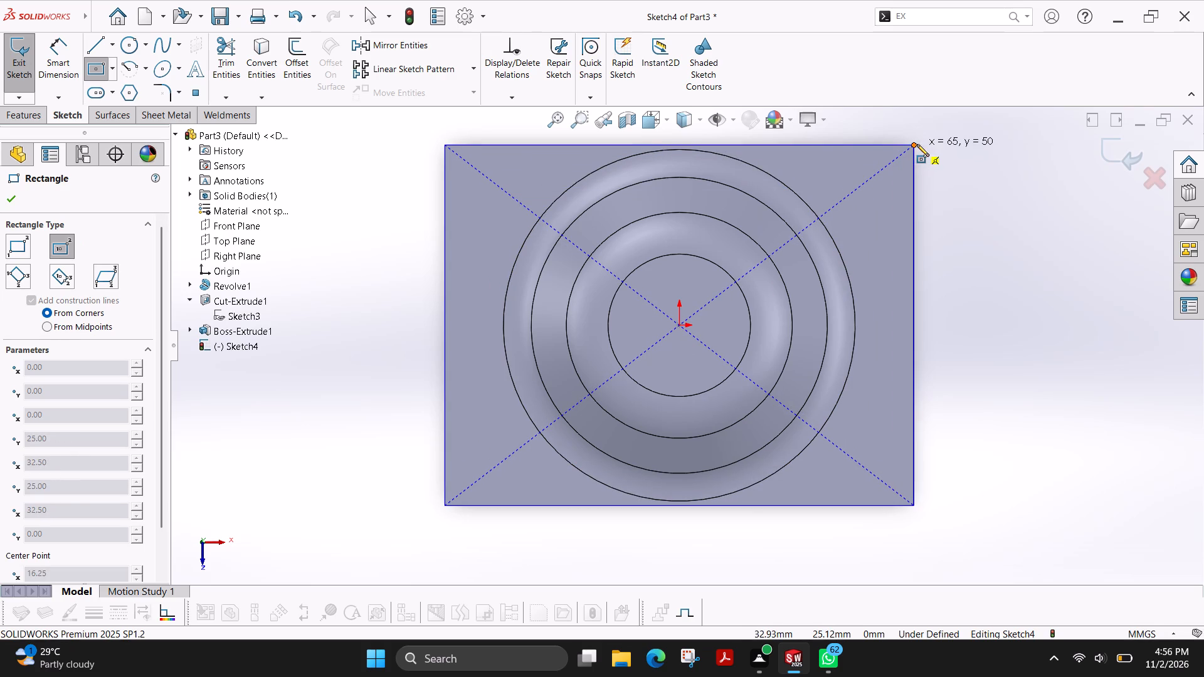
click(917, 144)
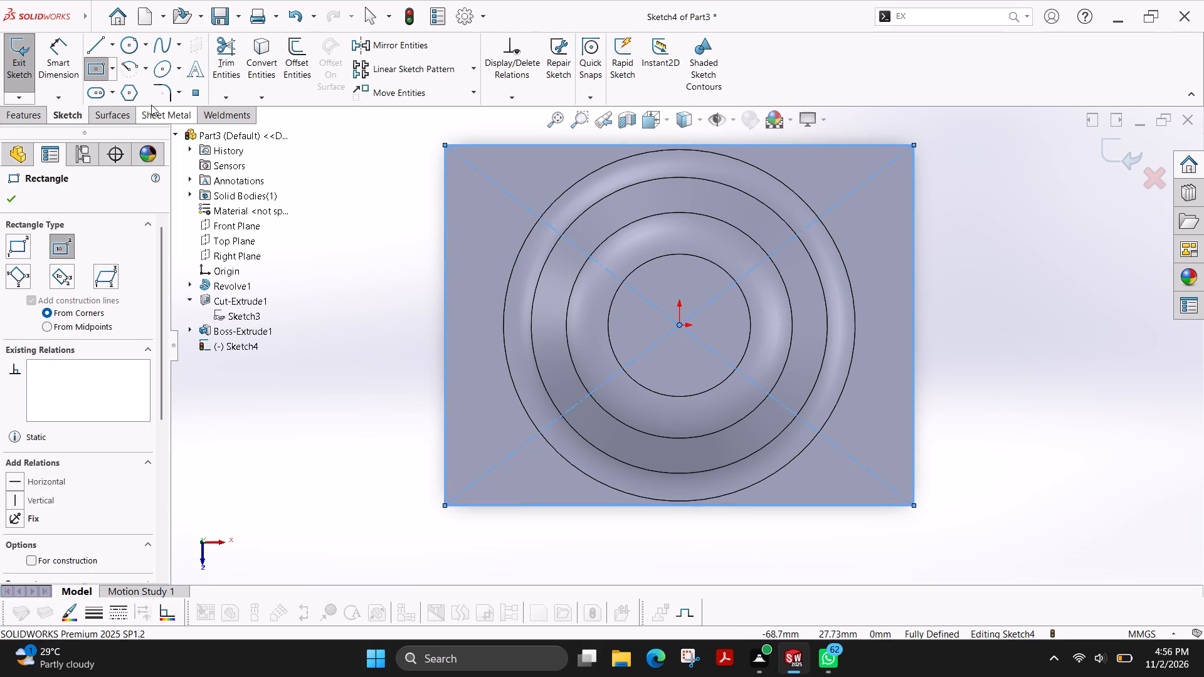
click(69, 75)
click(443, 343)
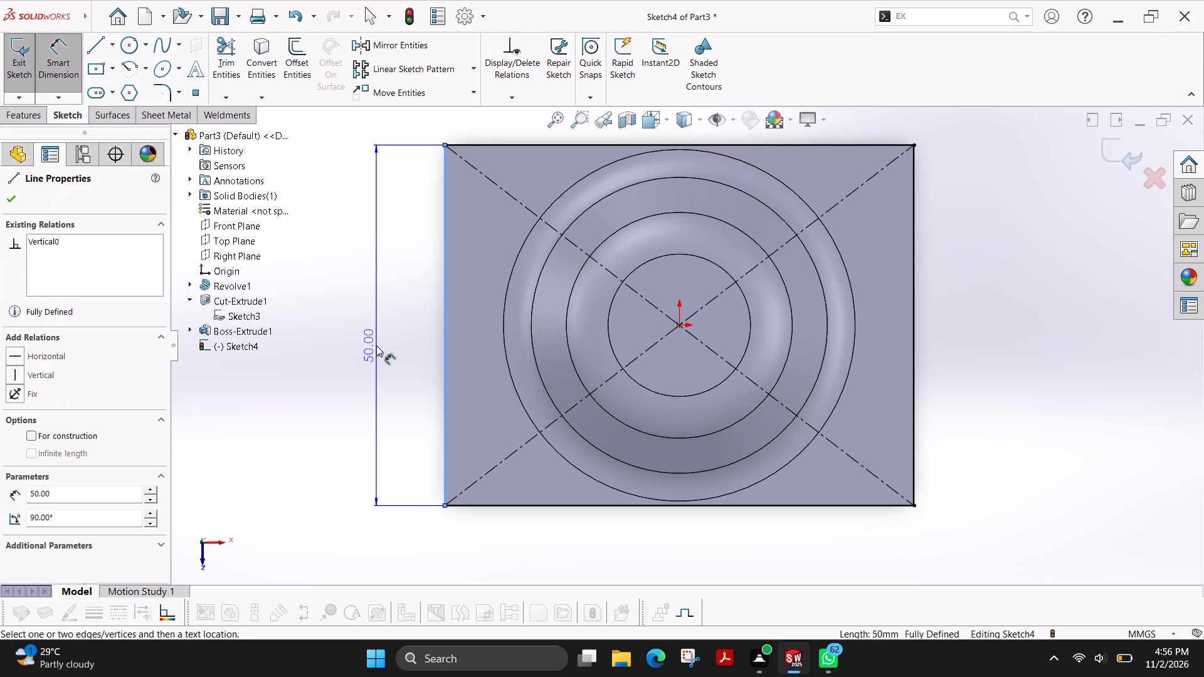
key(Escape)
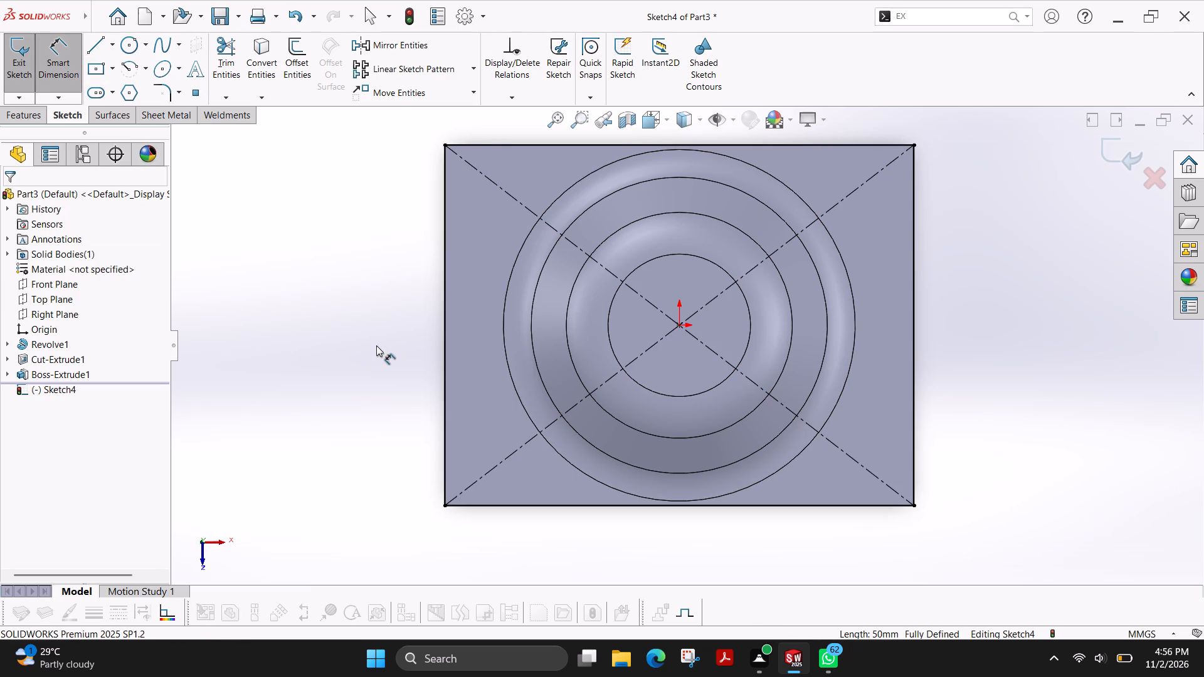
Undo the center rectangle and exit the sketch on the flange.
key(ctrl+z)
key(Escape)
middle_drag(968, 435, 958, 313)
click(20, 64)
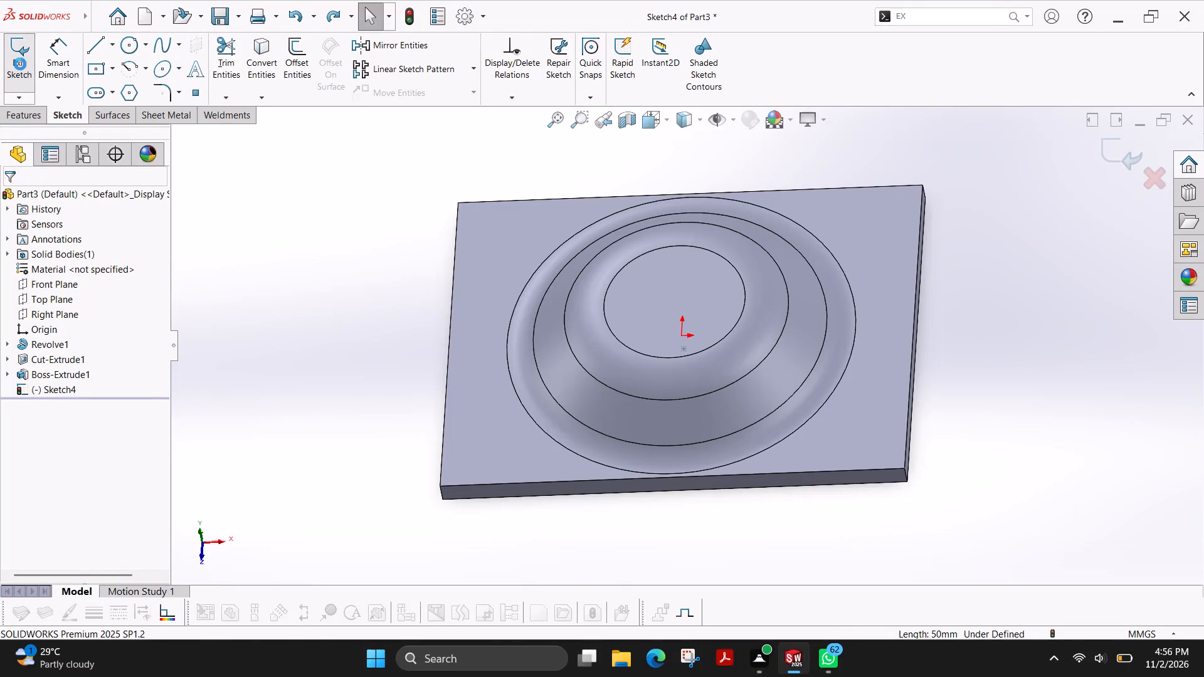
Start a sketch on the raised centre's flat top face and draw a circle from the origin, about 5.5 mm in radius.
click(132, 47)
click(697, 308)
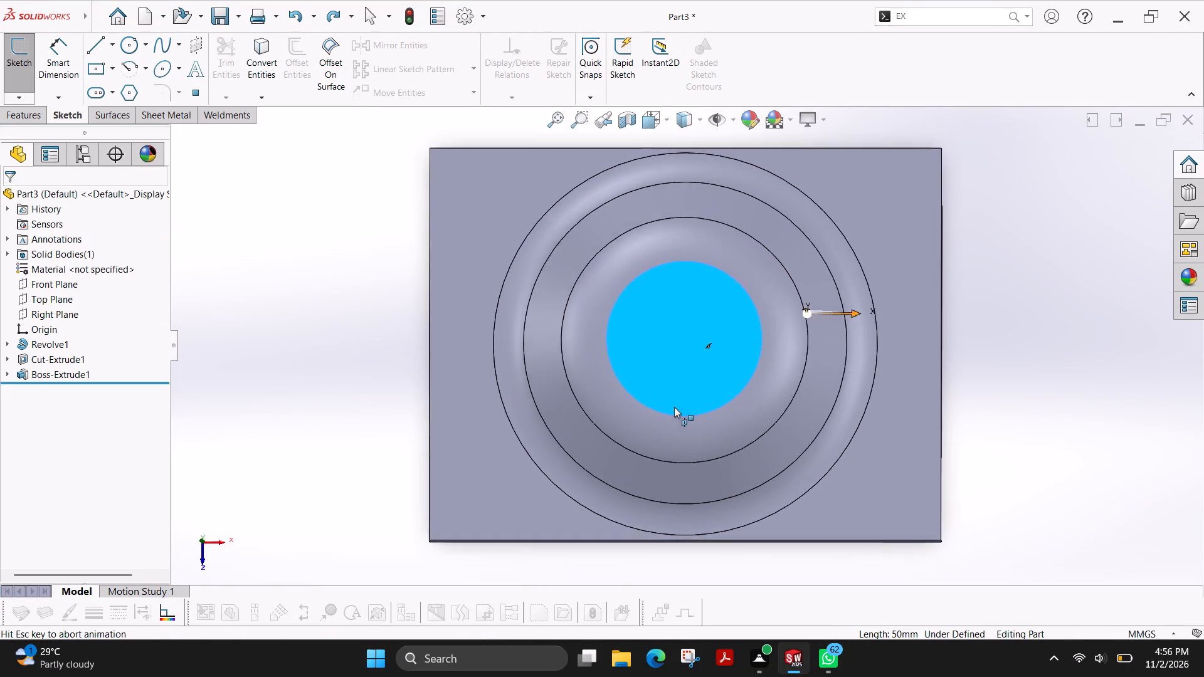
click(130, 51)
click(130, 50)
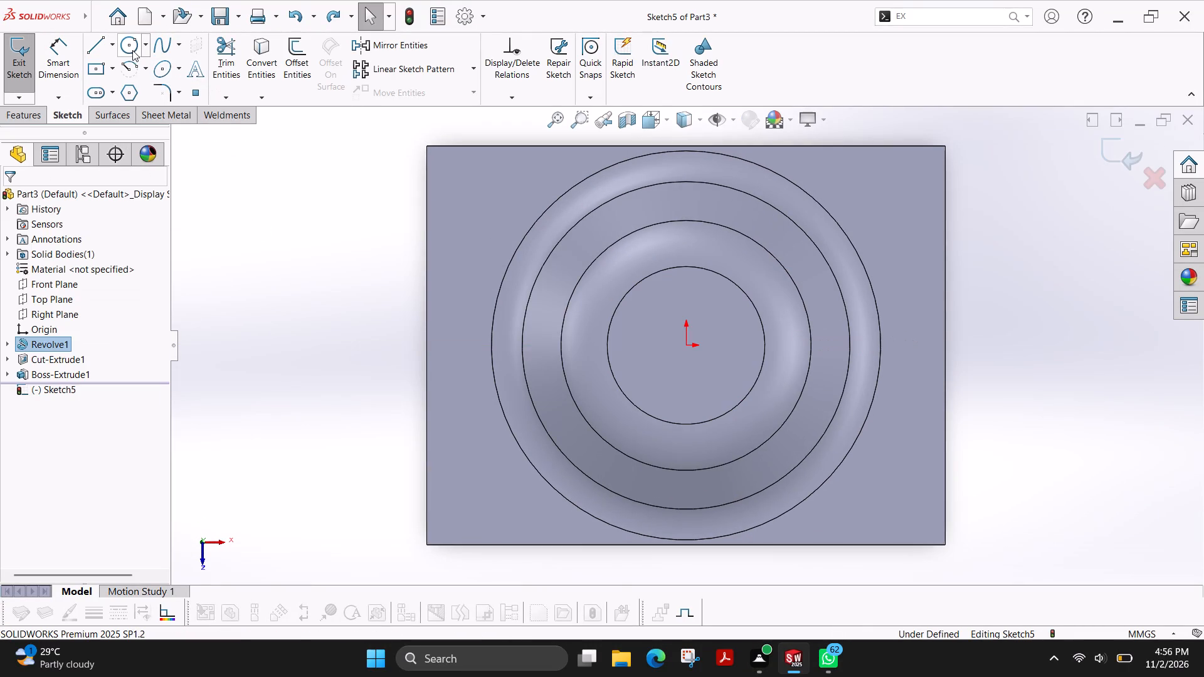
click(137, 50)
click(687, 346)
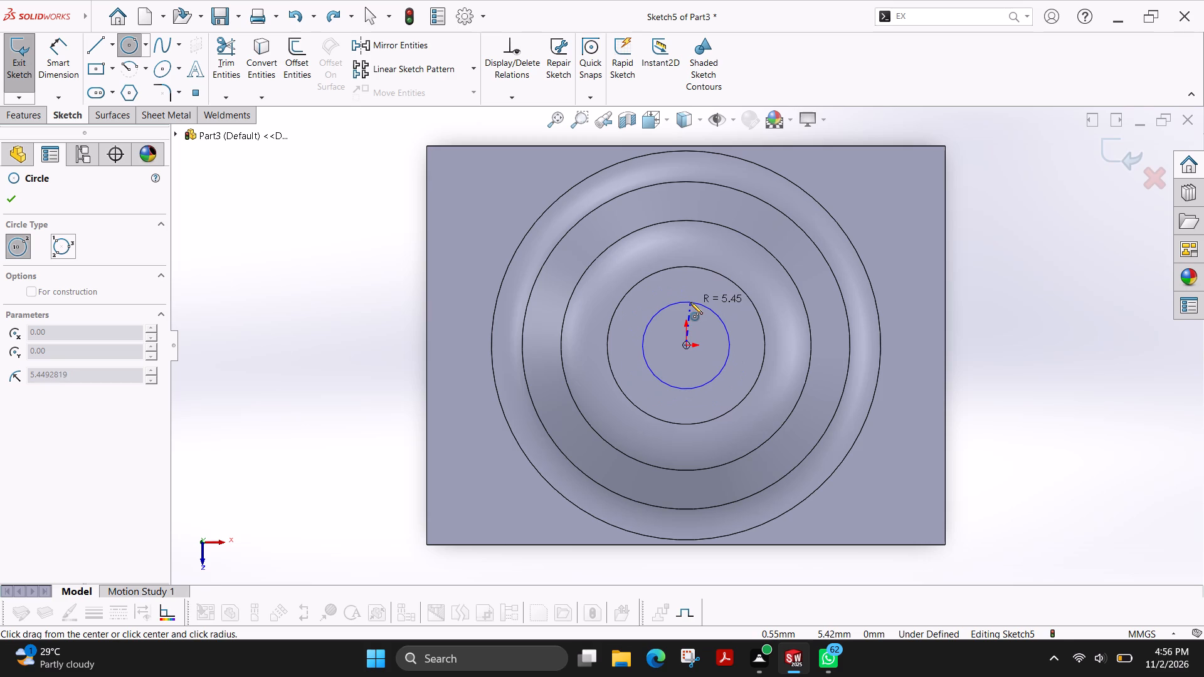
click(690, 302)
Dimension the circle's diameter to 14 mm.
click(46, 71)
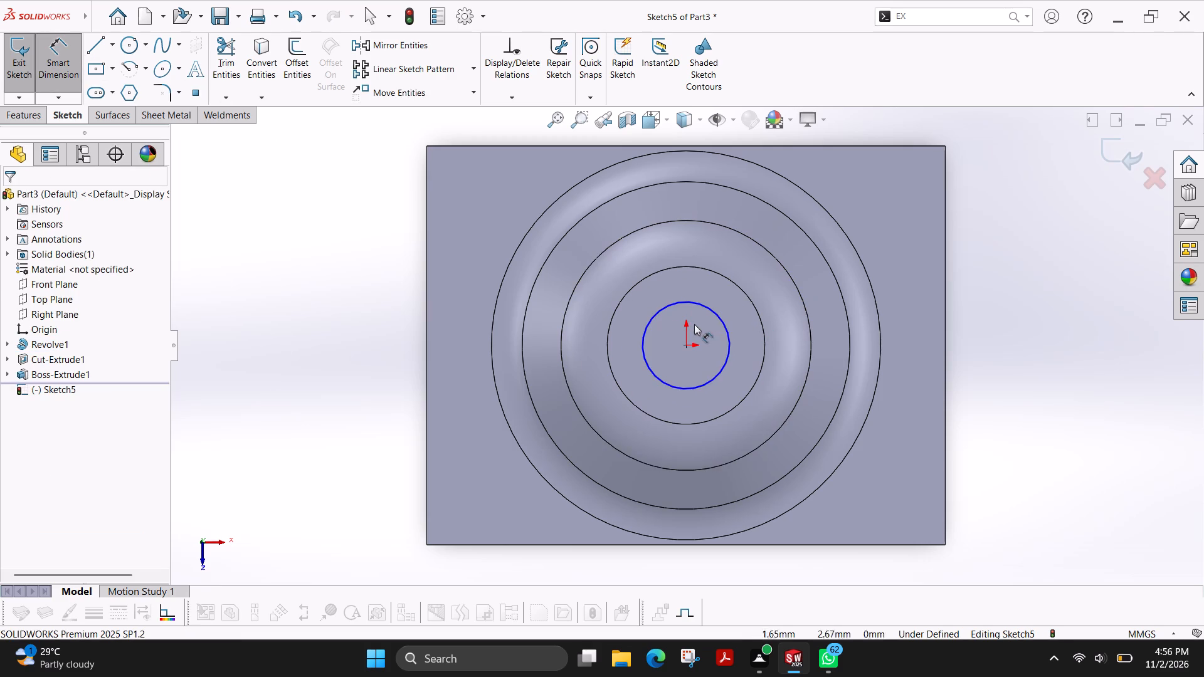
click(722, 321)
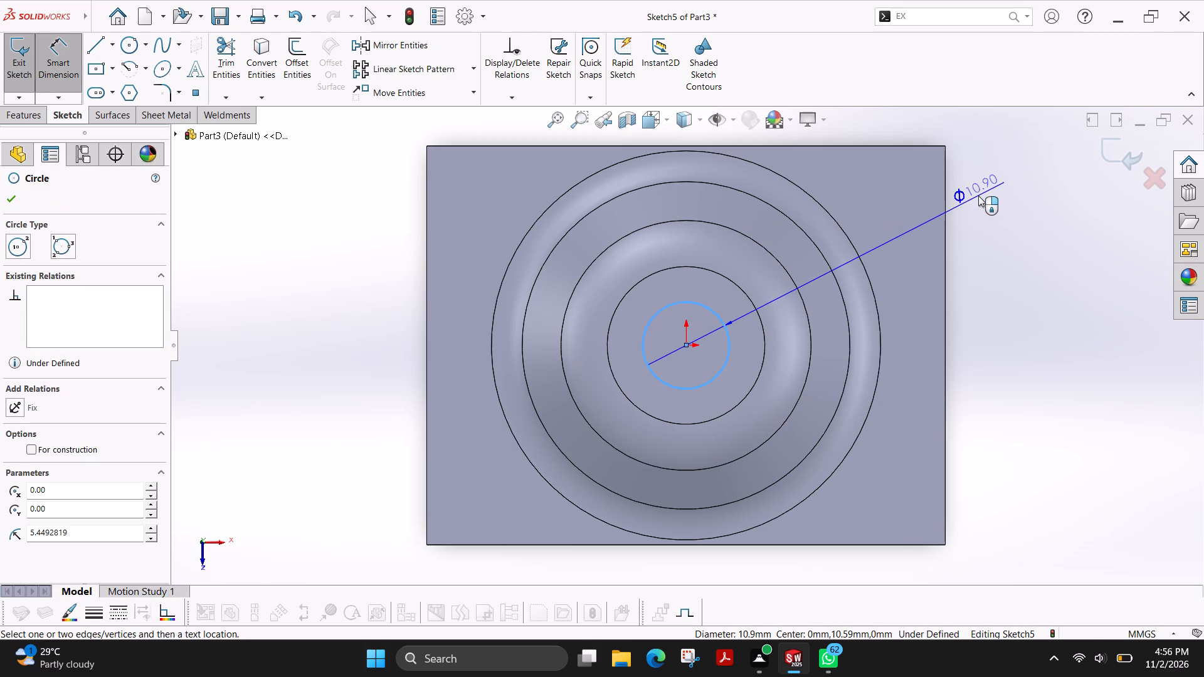
click(978, 196)
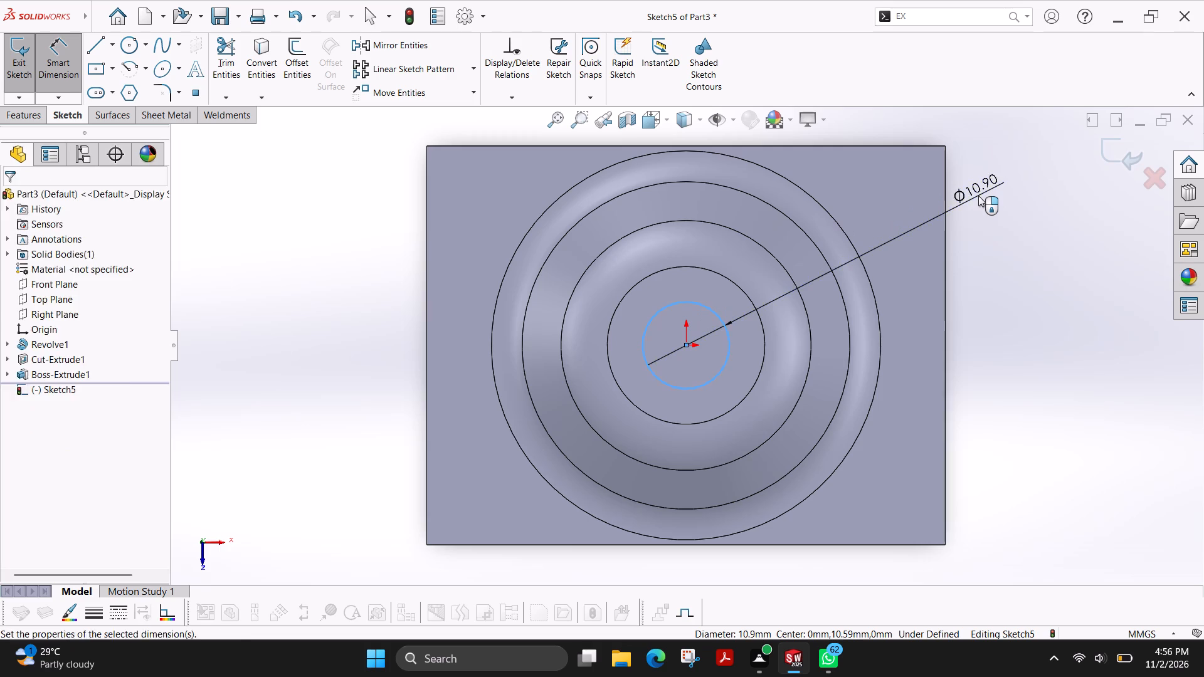
text(14)
key(Return)
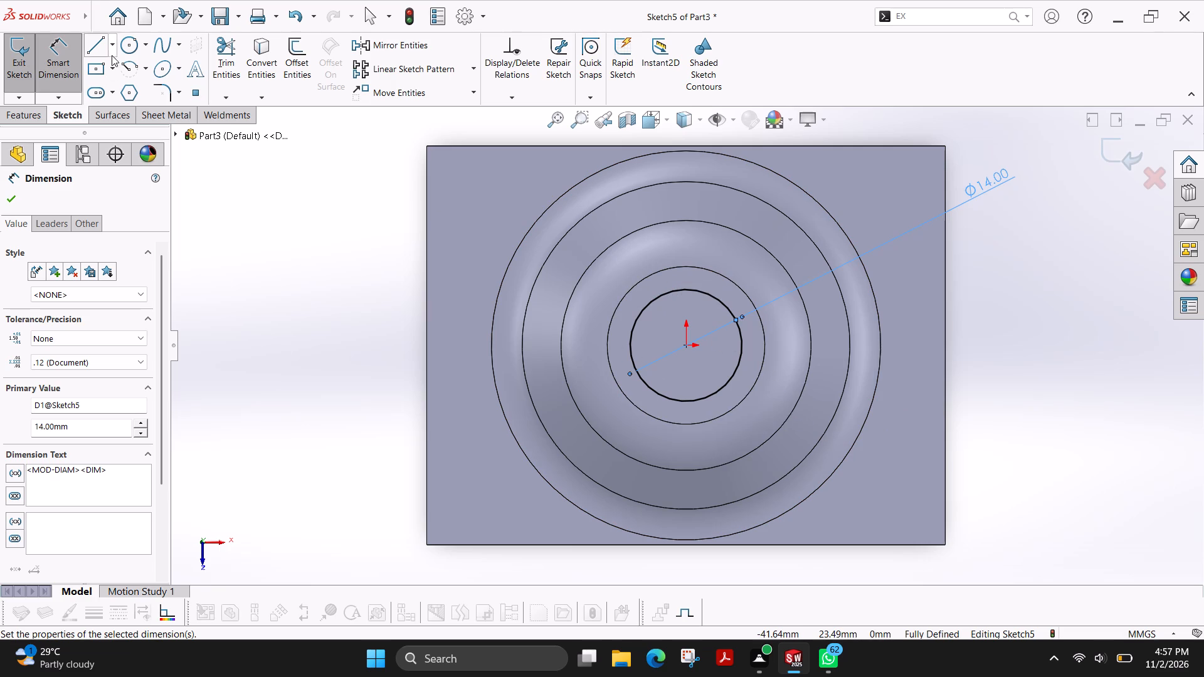
Draw a second circle from the origin out to the top face's edge, about 19.8 mm in diameter.
click(129, 53)
click(686, 345)
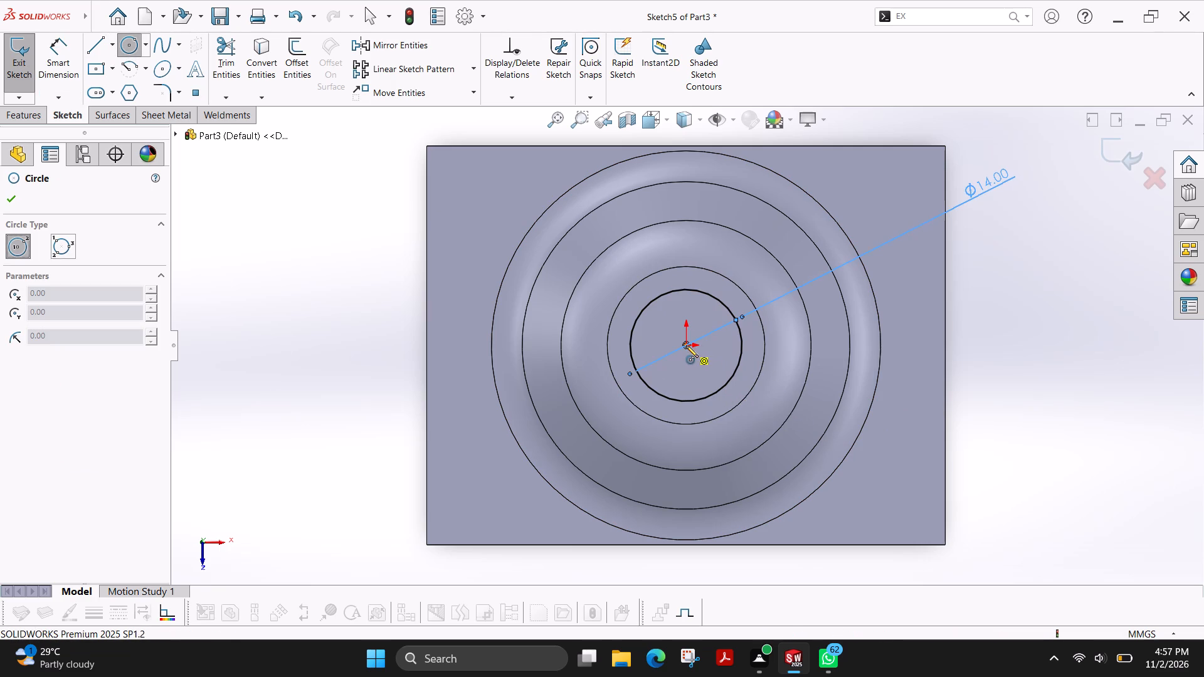
click(695, 265)
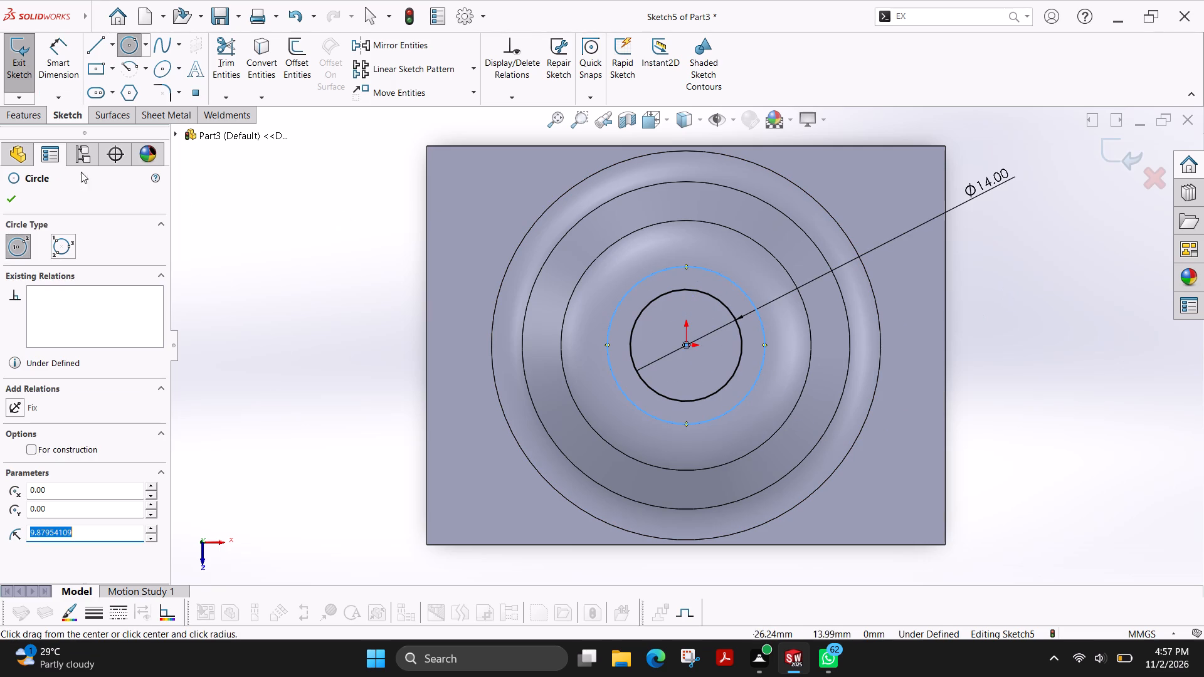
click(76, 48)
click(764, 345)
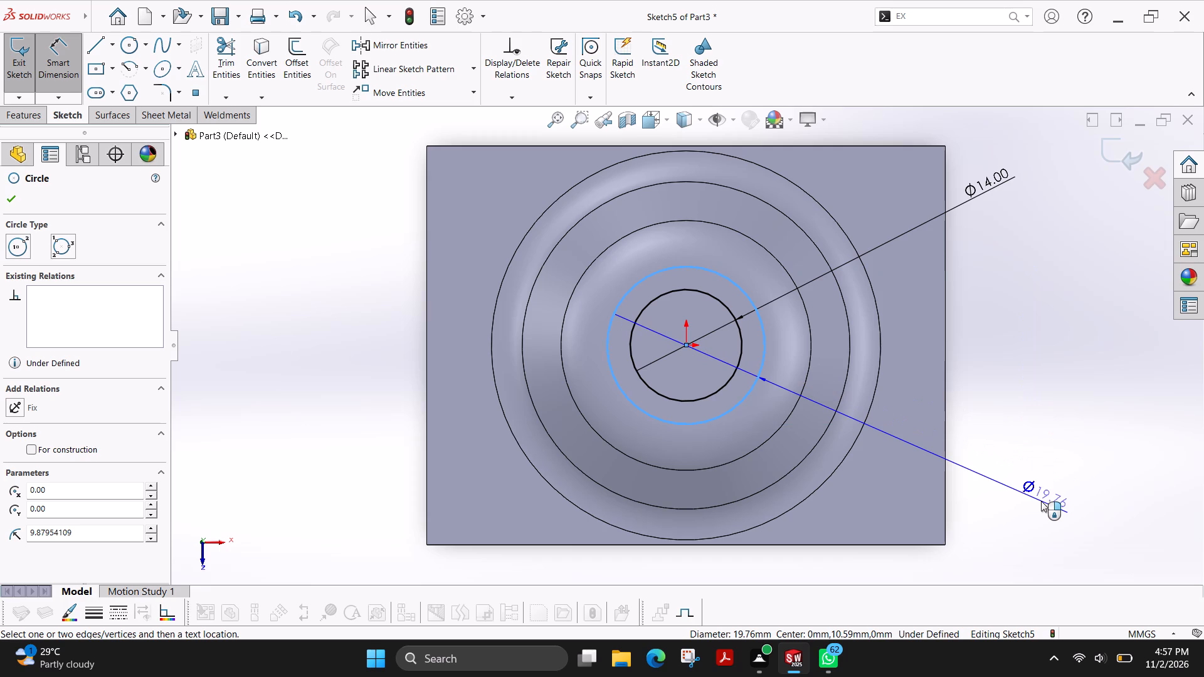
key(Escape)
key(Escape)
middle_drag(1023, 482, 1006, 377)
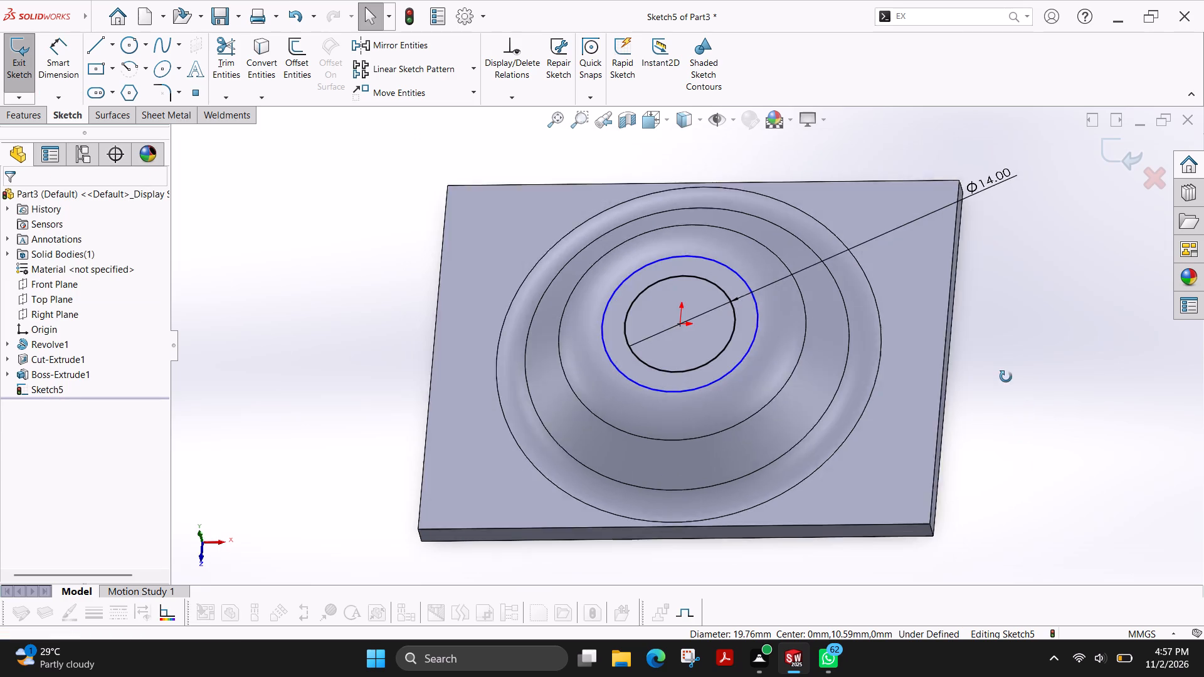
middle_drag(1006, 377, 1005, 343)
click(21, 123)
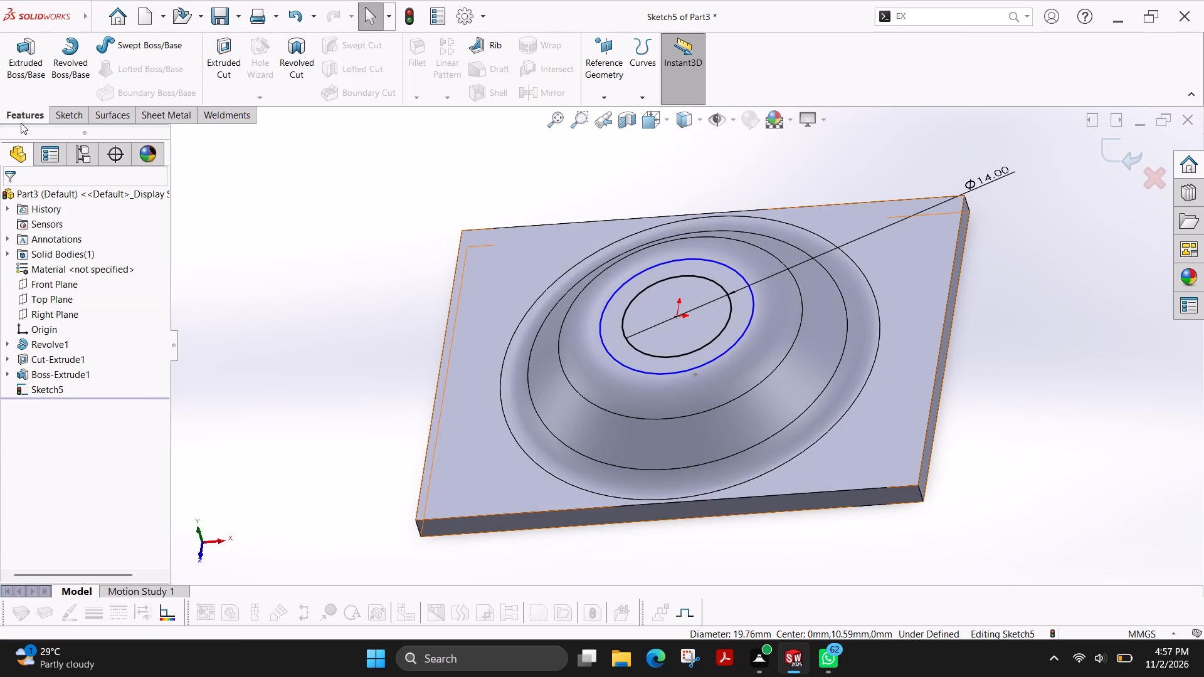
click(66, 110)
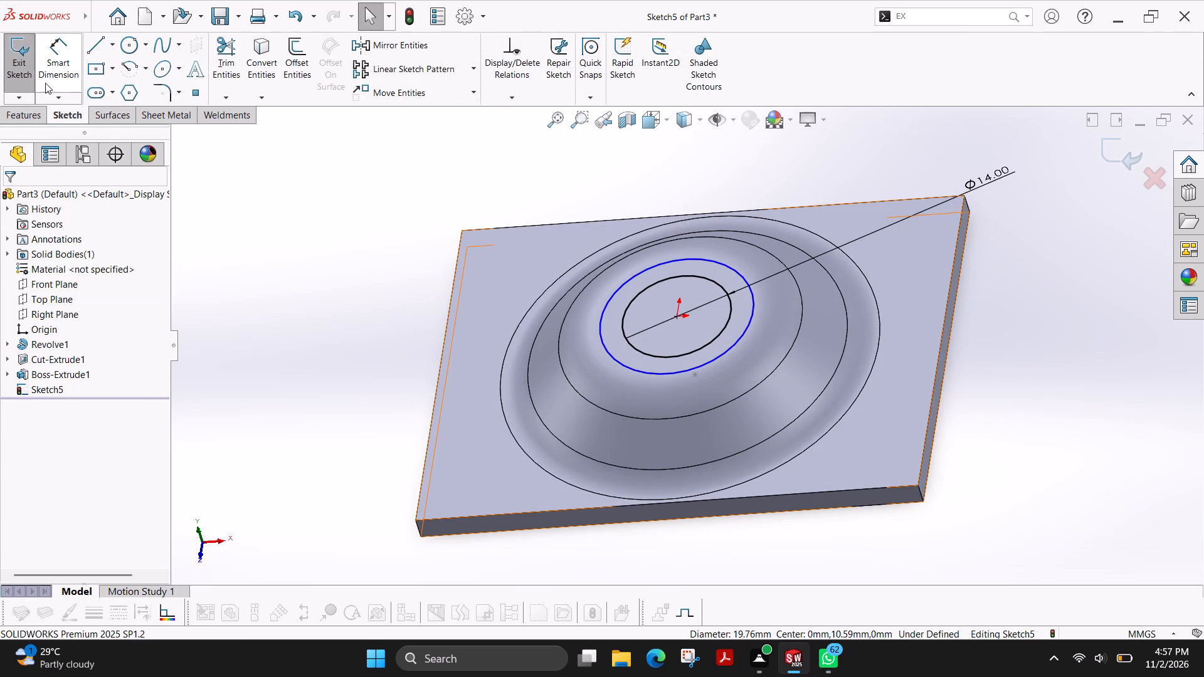
Exit the sketch containing the two concentric circles on the raised centre's top face.
click(20, 80)
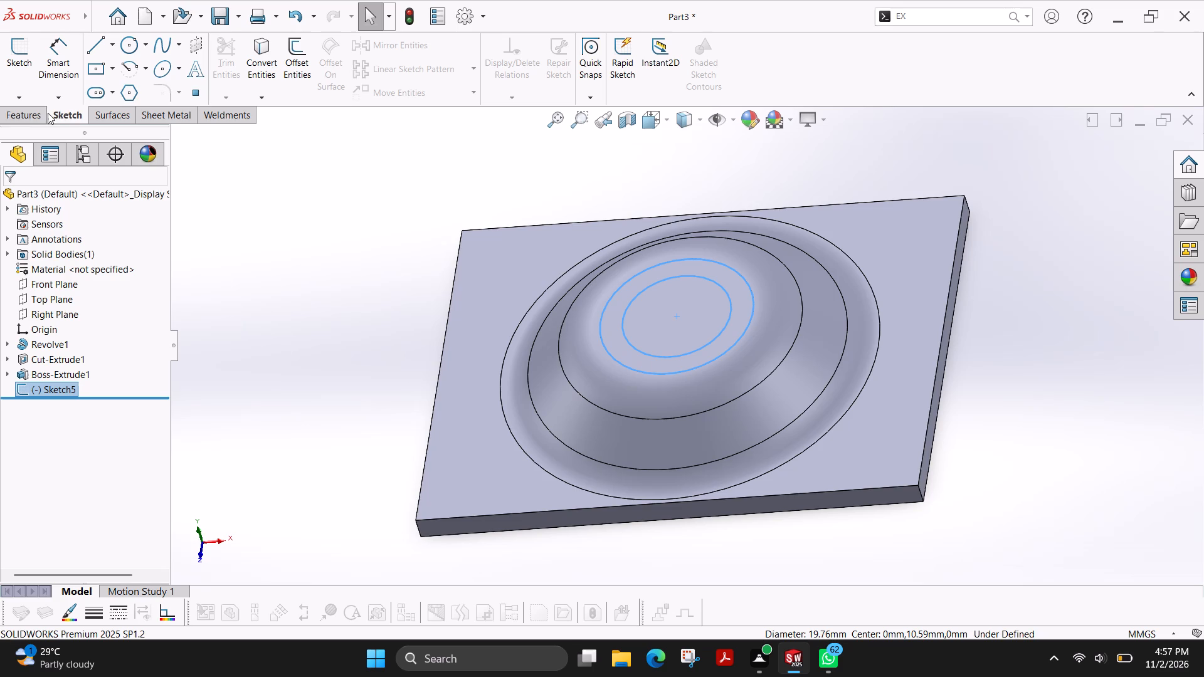
Examine the revolve's profile sketch from the front and at an angle, comparing it with the circles on the top face.
click(8, 344)
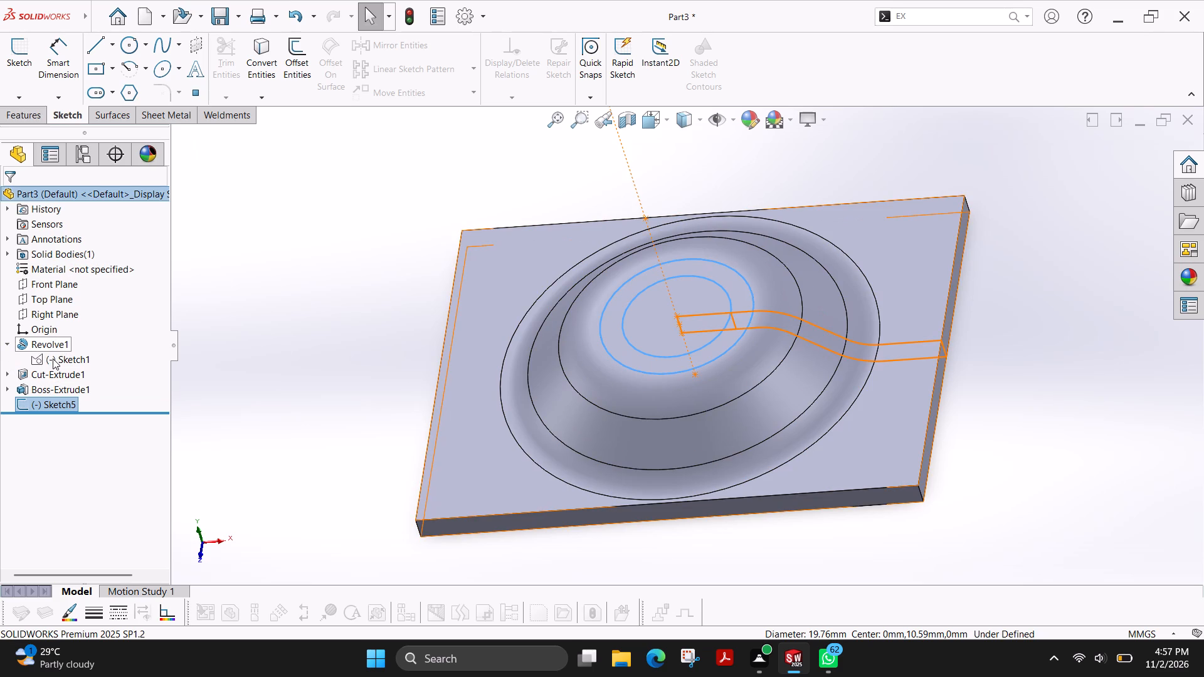
middle_drag(517, 278, 564, 227)
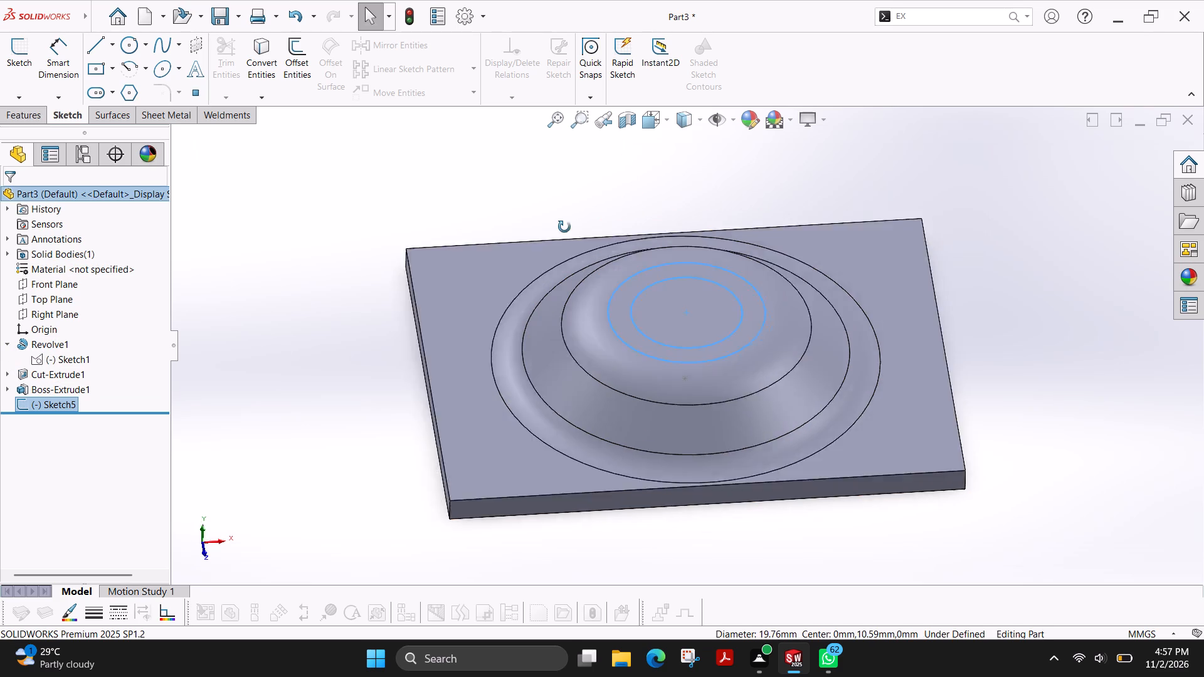
middle_drag(564, 227, 538, 136)
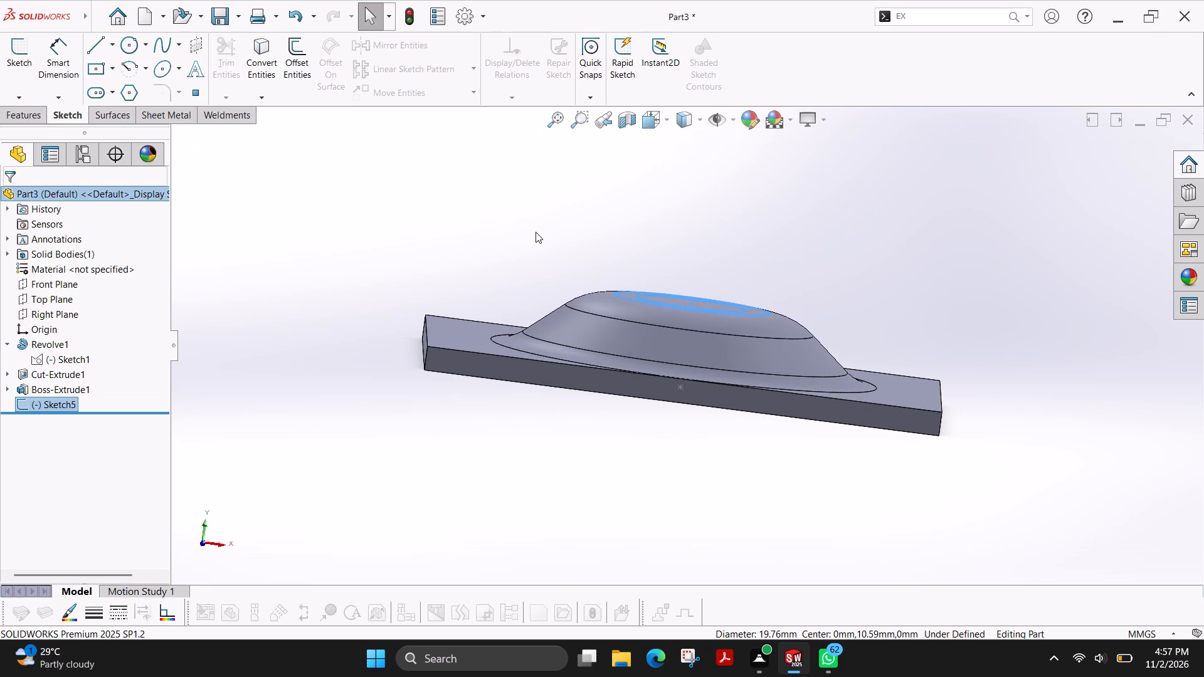
middle_drag(536, 232, 523, 247)
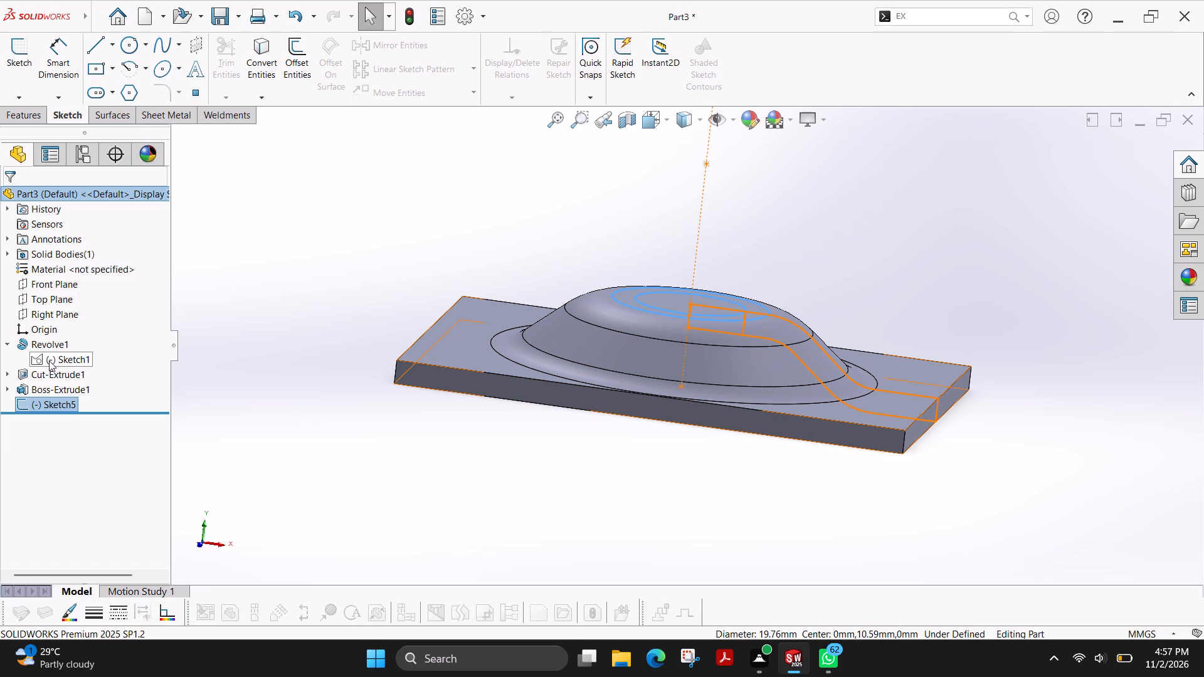
click(49, 360)
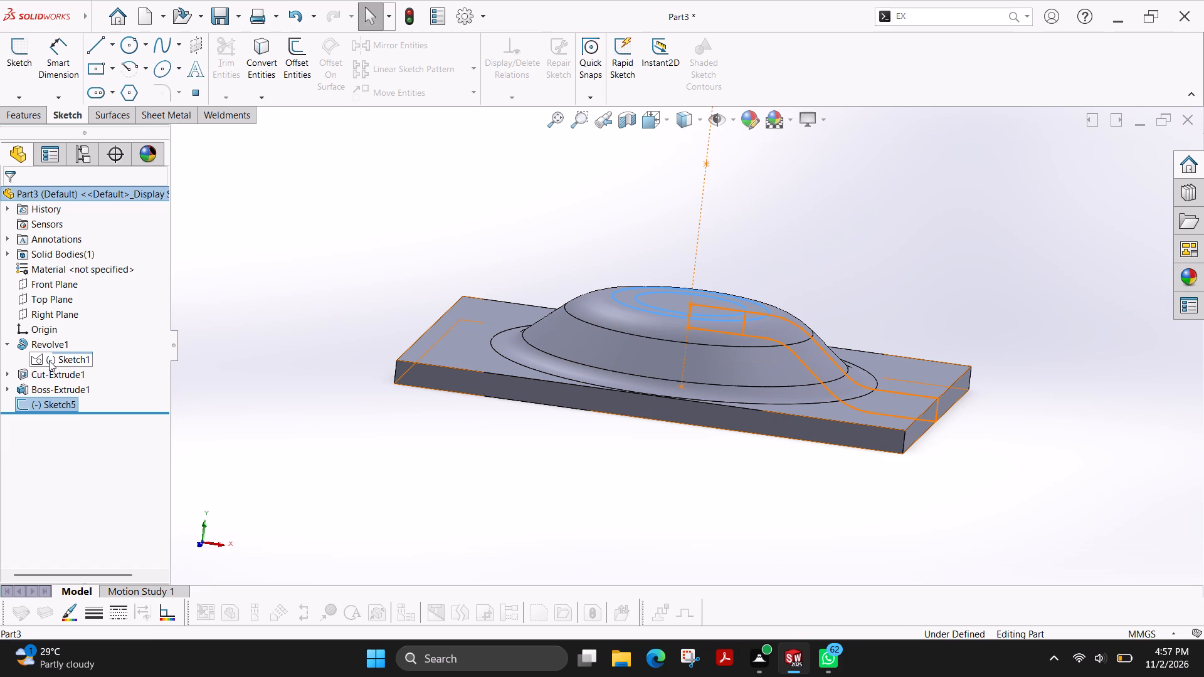
middle_drag(630, 442, 645, 445)
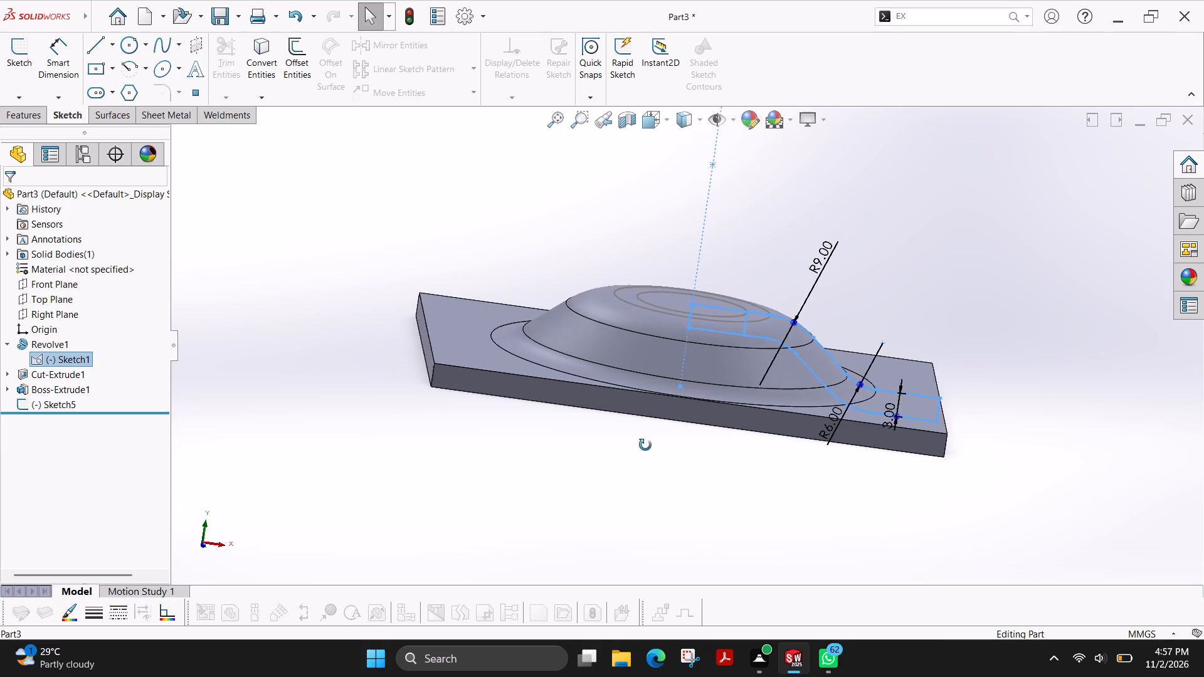
middle_drag(645, 445, 645, 411)
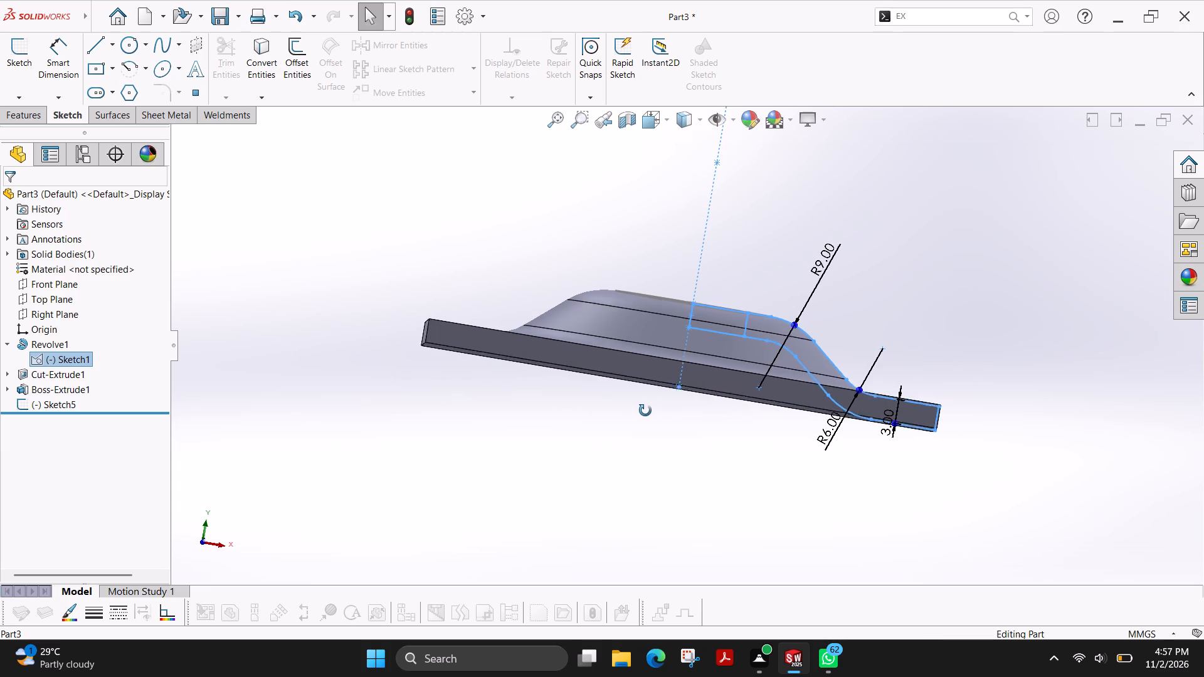
middle_drag(645, 411, 643, 413)
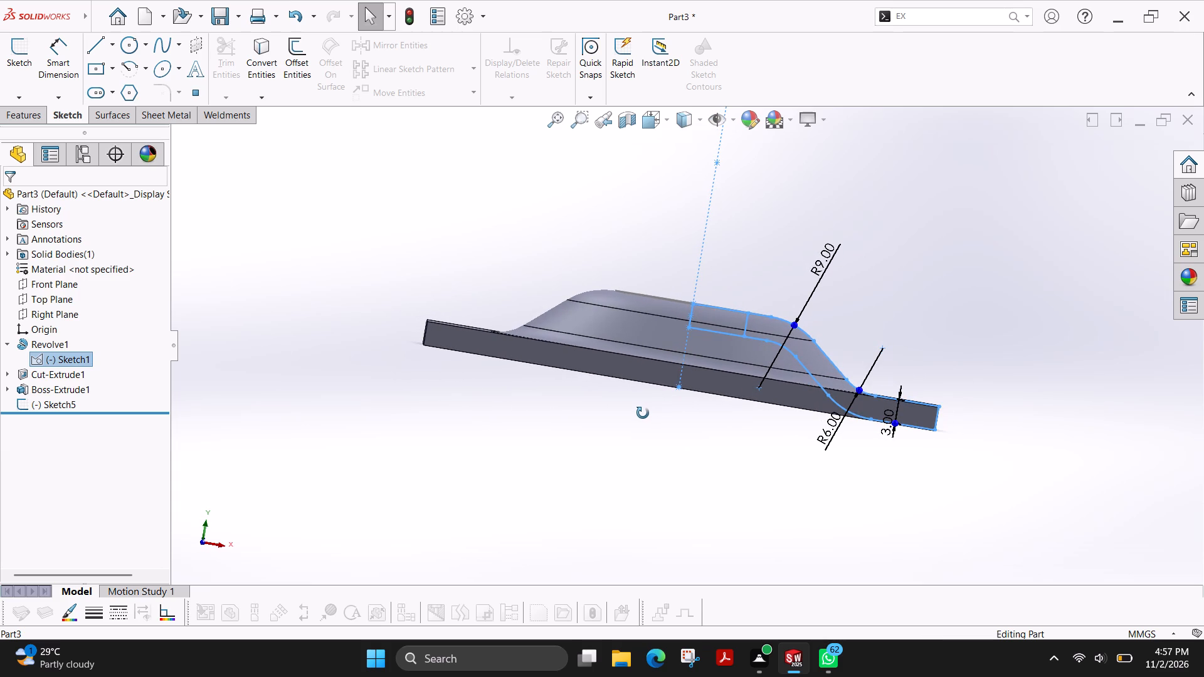
middle_drag(643, 413, 645, 411)
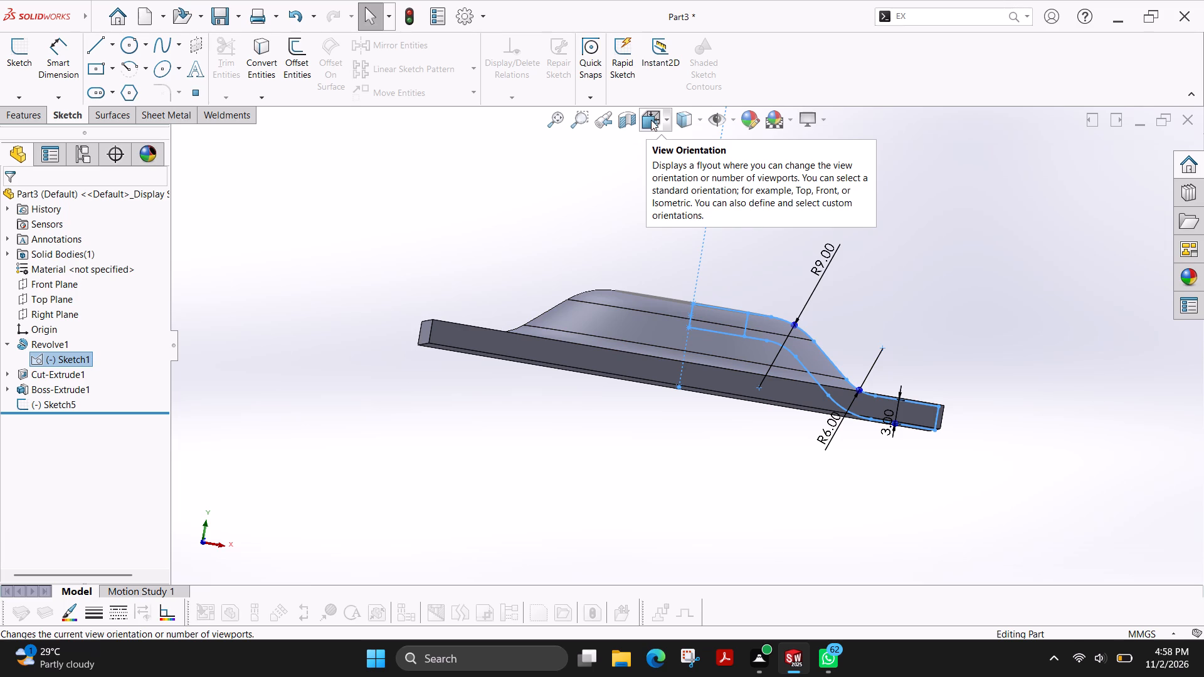
click(667, 123)
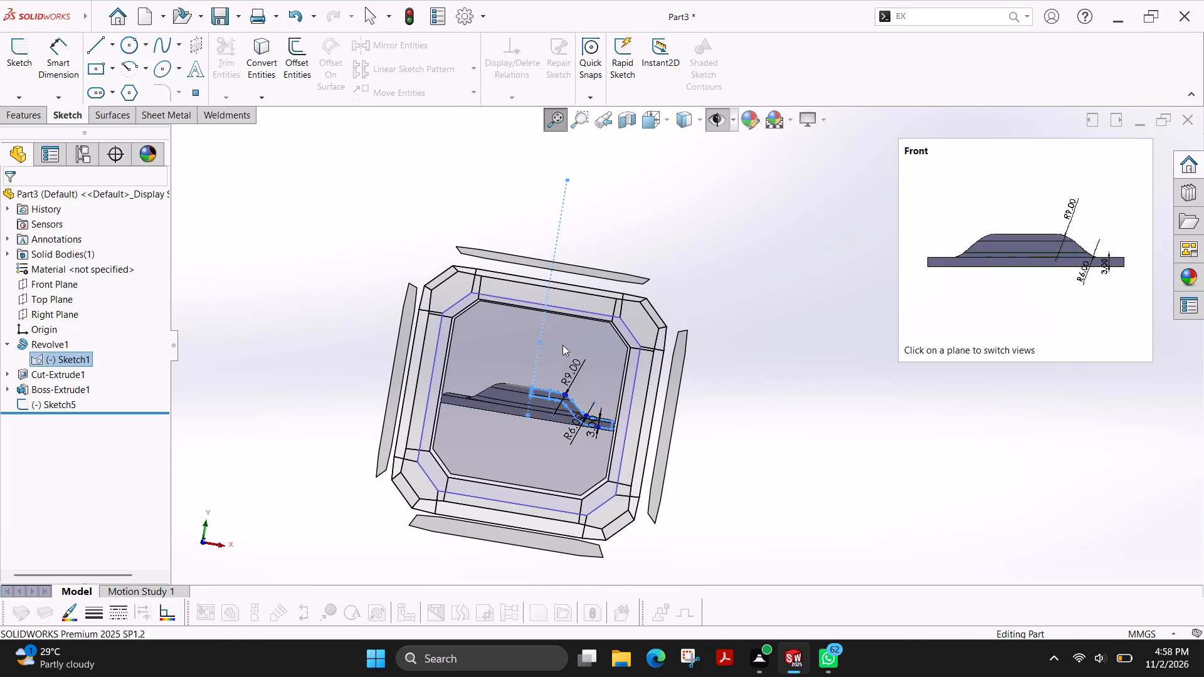
click(562, 345)
scroll(779, 318, down, 4)
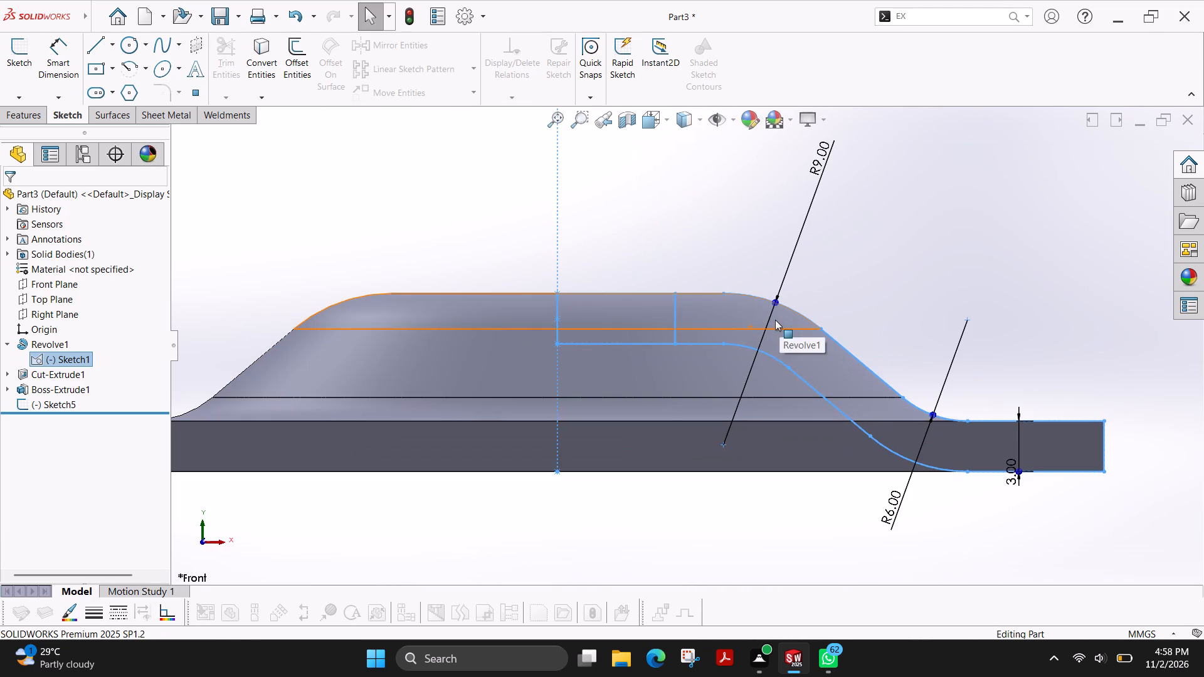
scroll(794, 252, up, 2)
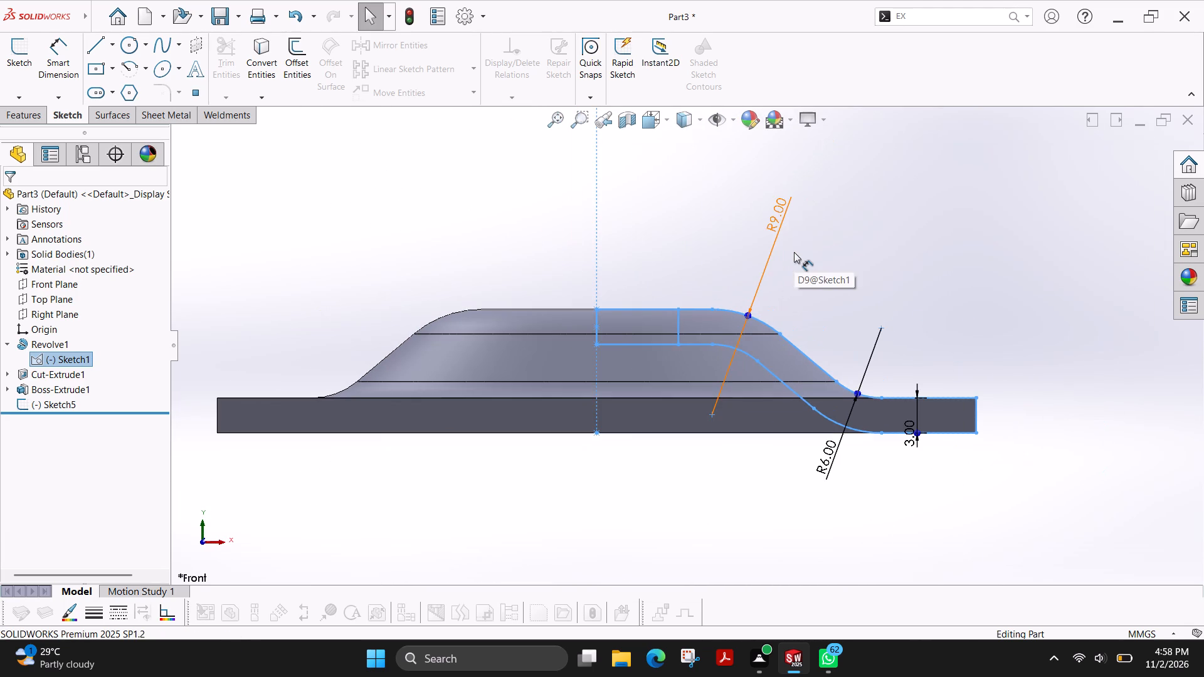
scroll(724, 305, down, 1)
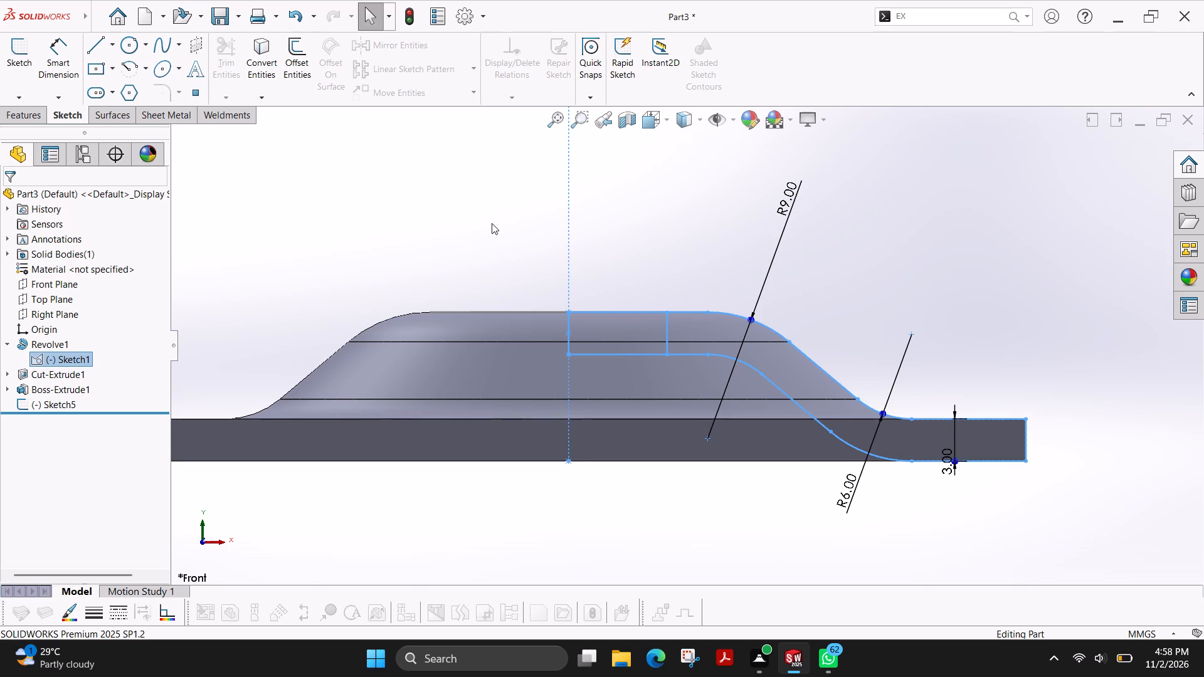
middle_drag(492, 223, 489, 294)
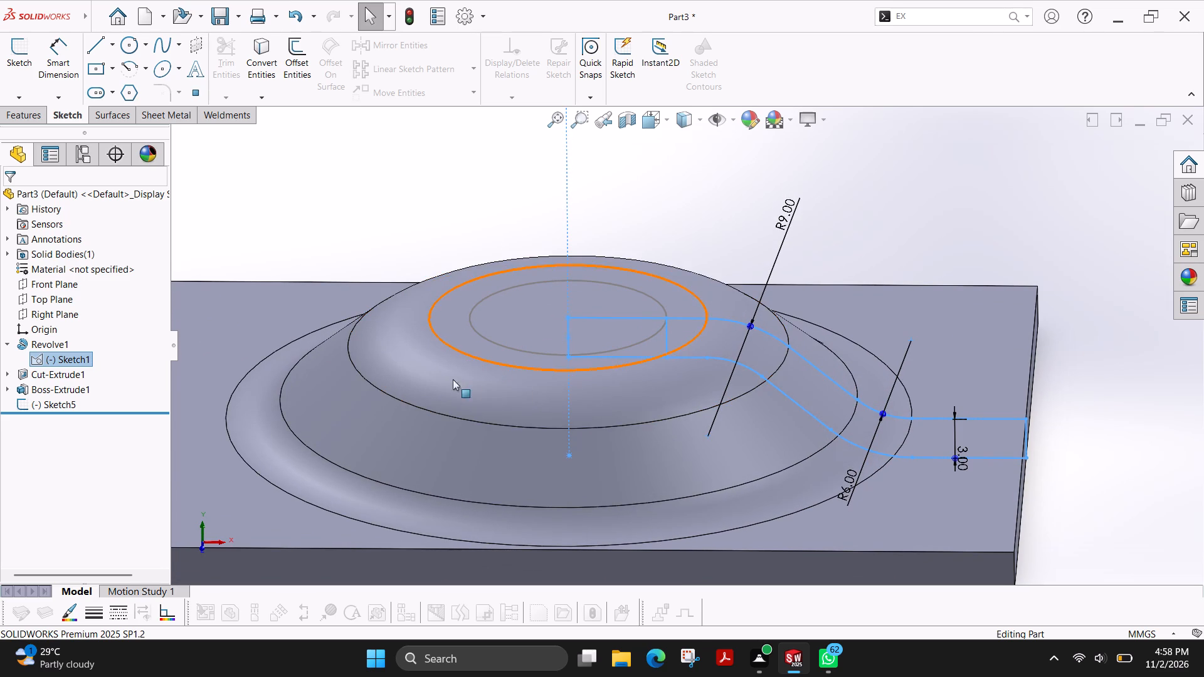
middle_drag(454, 390, 464, 359)
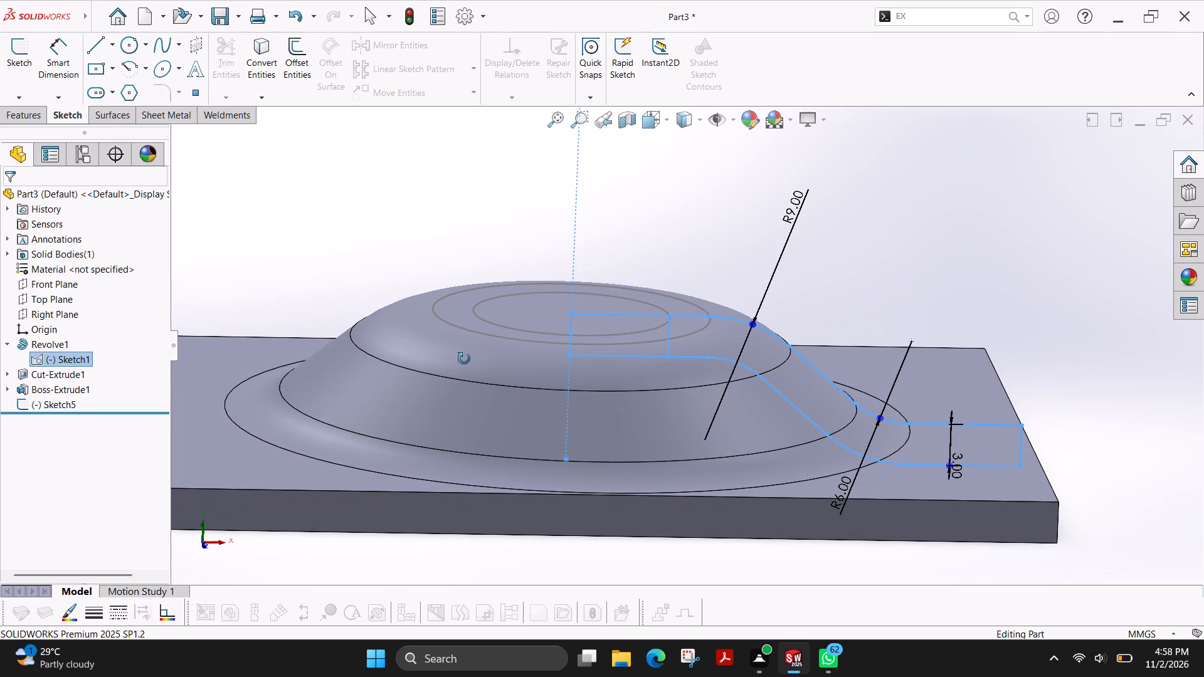
middle_drag(464, 359, 457, 461)
scroll(457, 438, down, 1)
scroll(457, 461, up, 1)
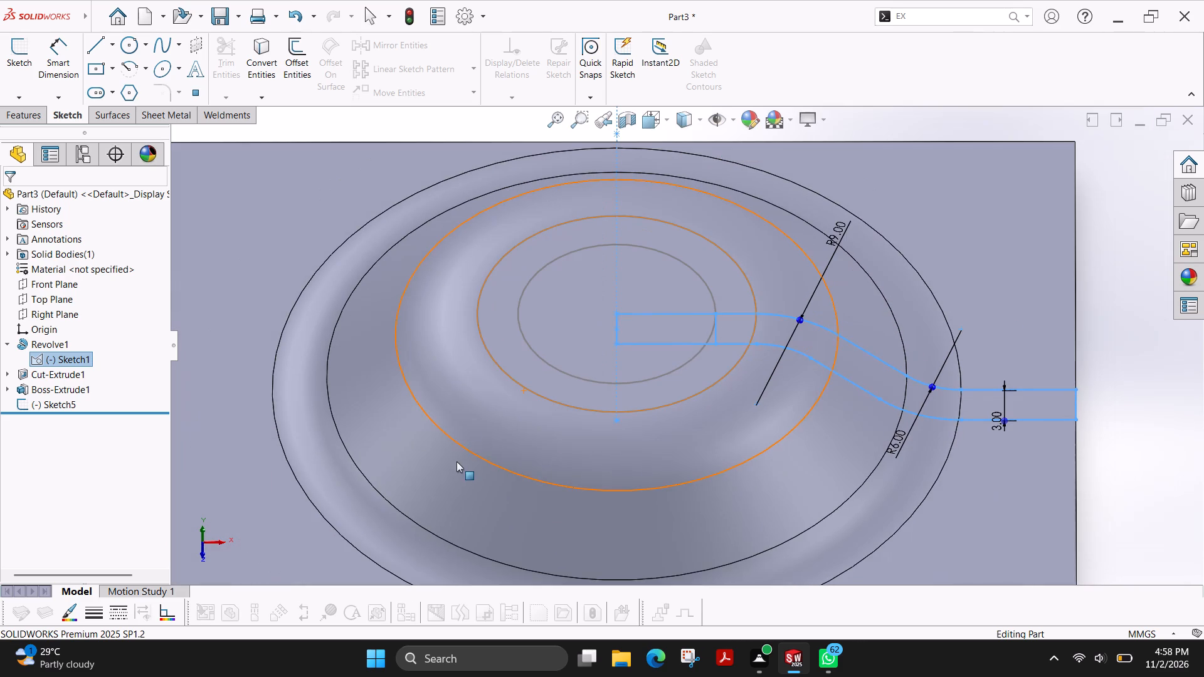
scroll(482, 345, up, 1)
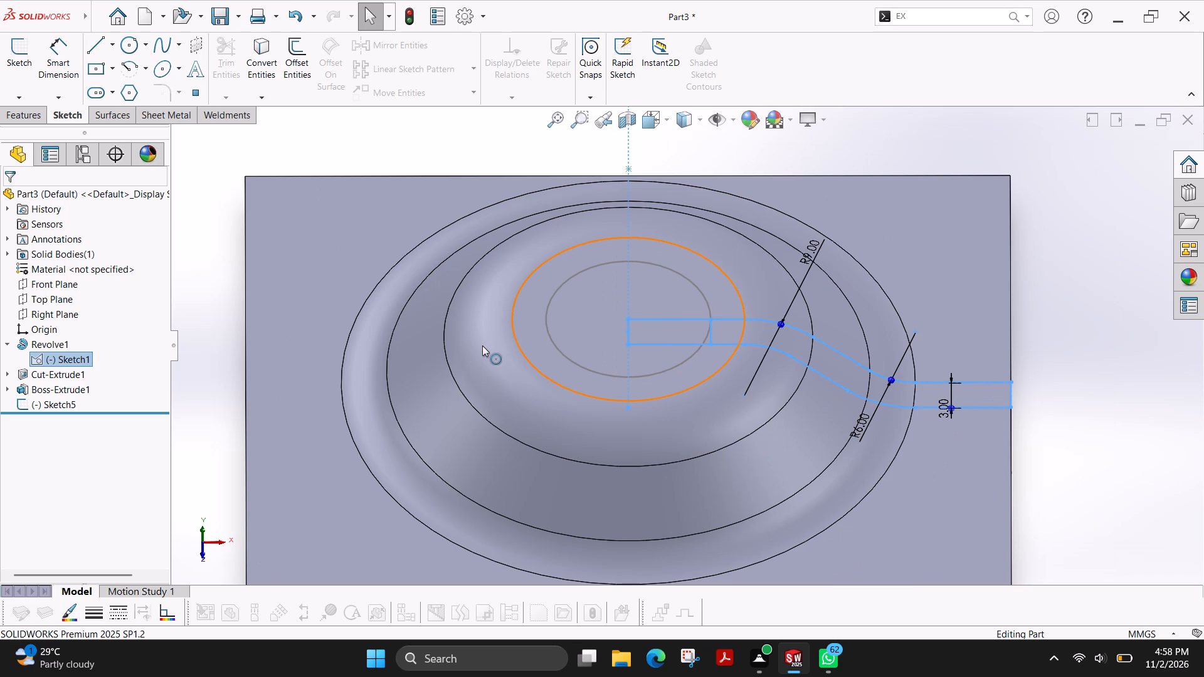
key(Escape)
key(Escape)
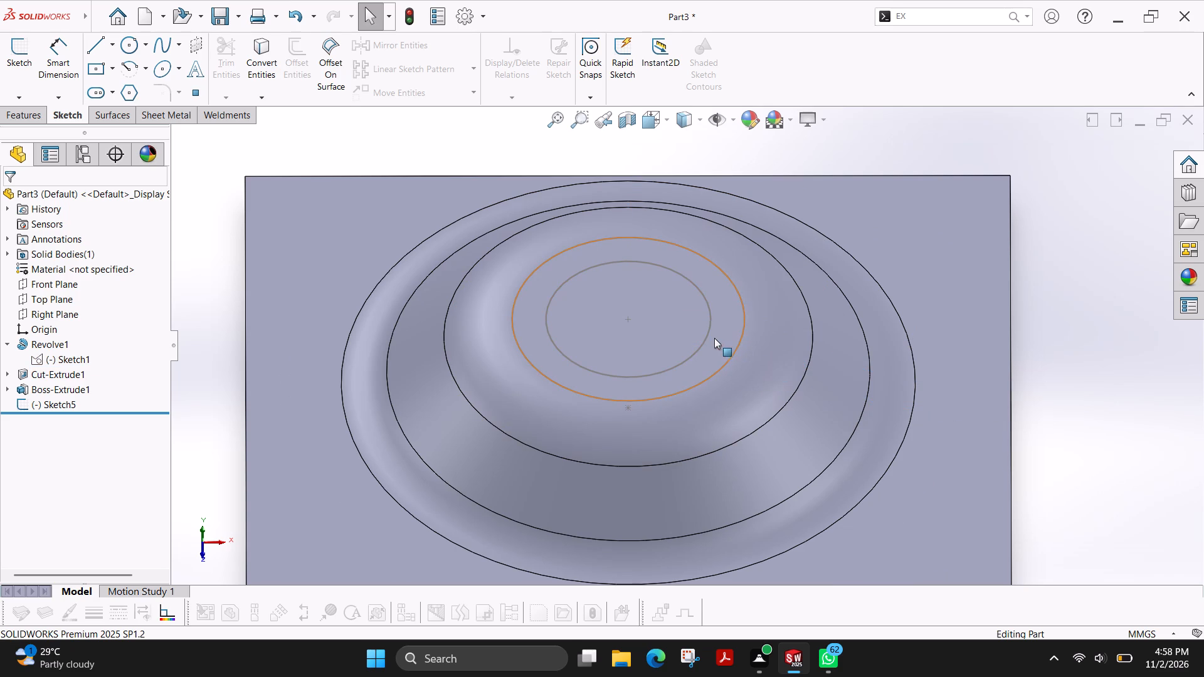
Reopen the top-face circle sketch and delete the larger circle around the Ø14 circle.
click(707, 335)
key(Escape)
key(Escape)
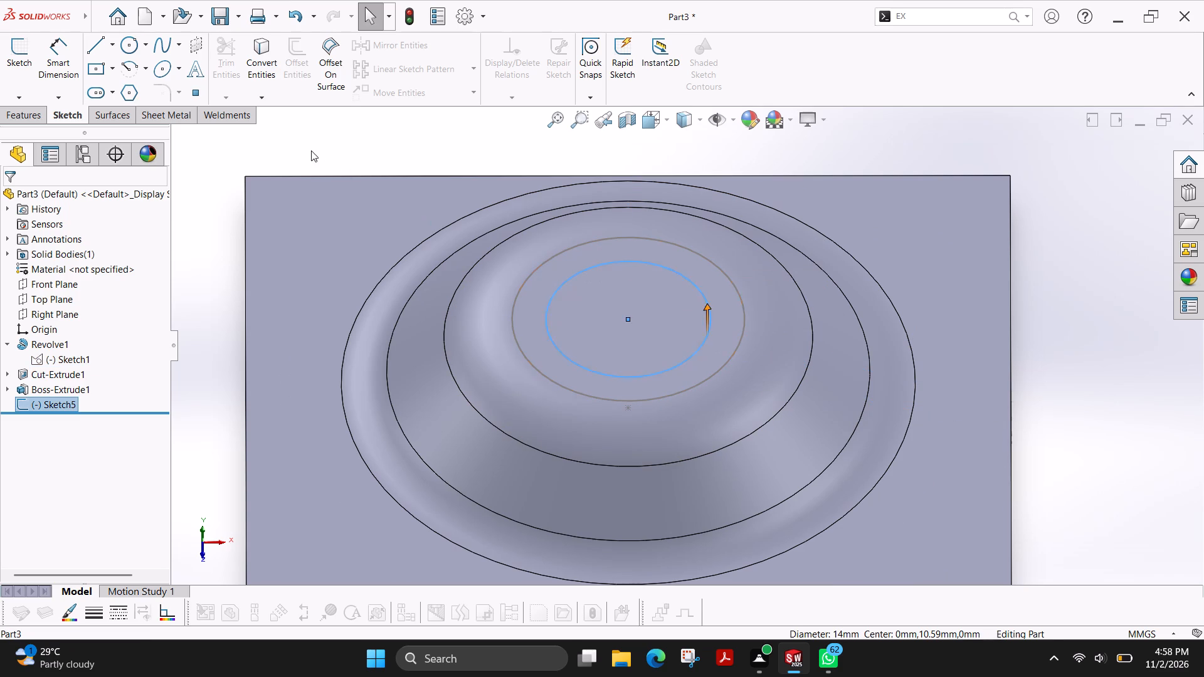
click(130, 38)
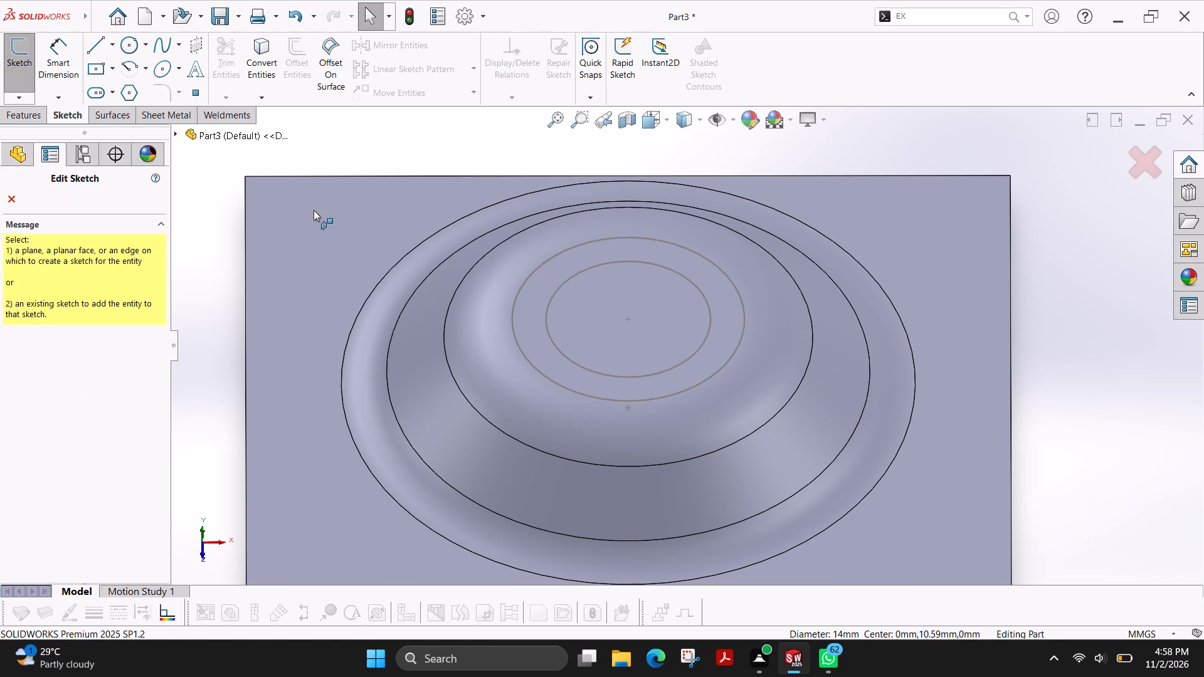
click(626, 319)
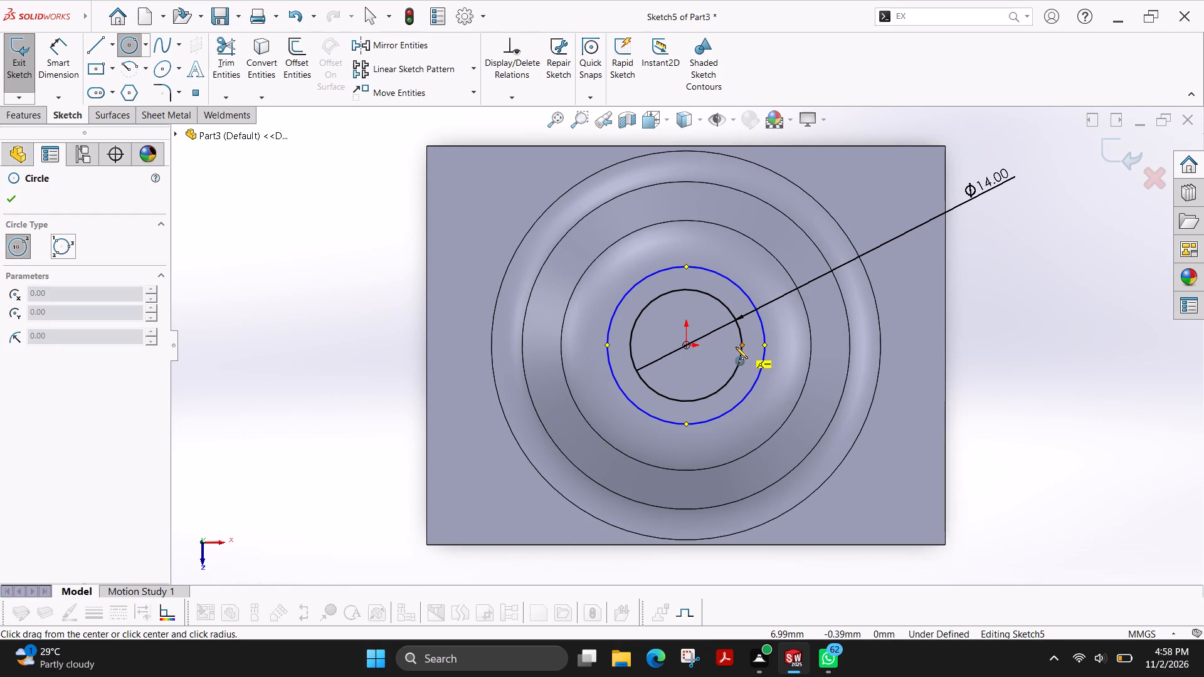
key(Escape)
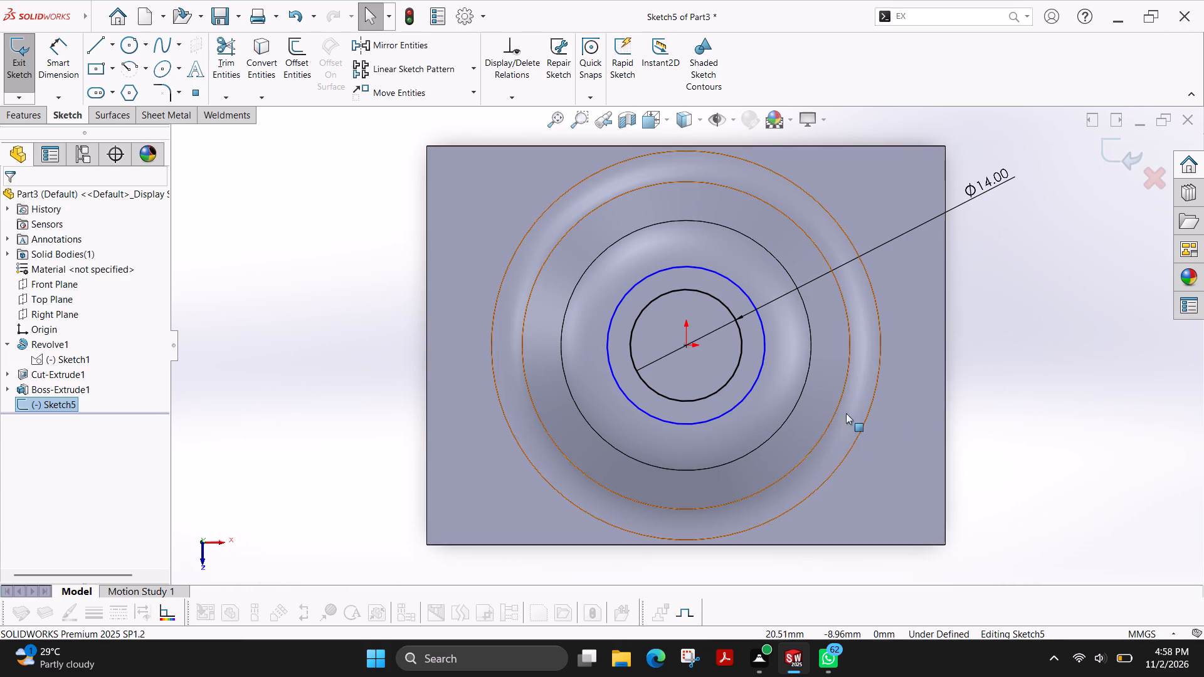
click(759, 376)
key(Delete)
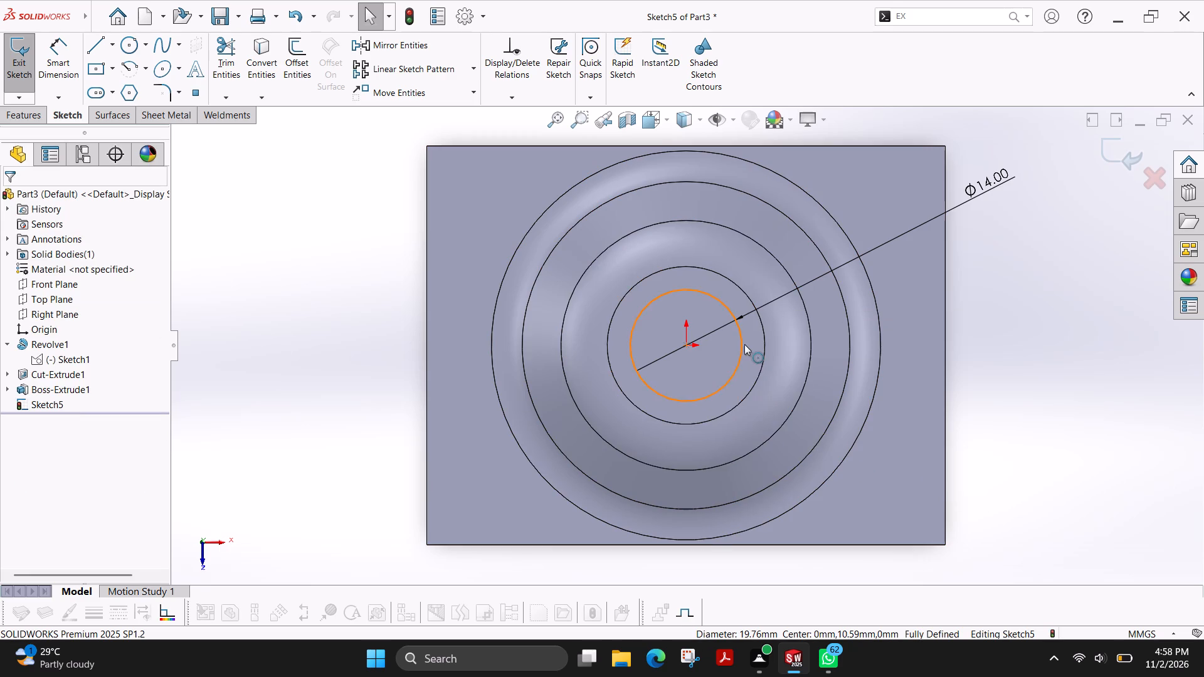
Examine the revolve's profile sketch against the Ø14 top-face circle, from the front and at an angle.
middle_drag(864, 481, 852, 467)
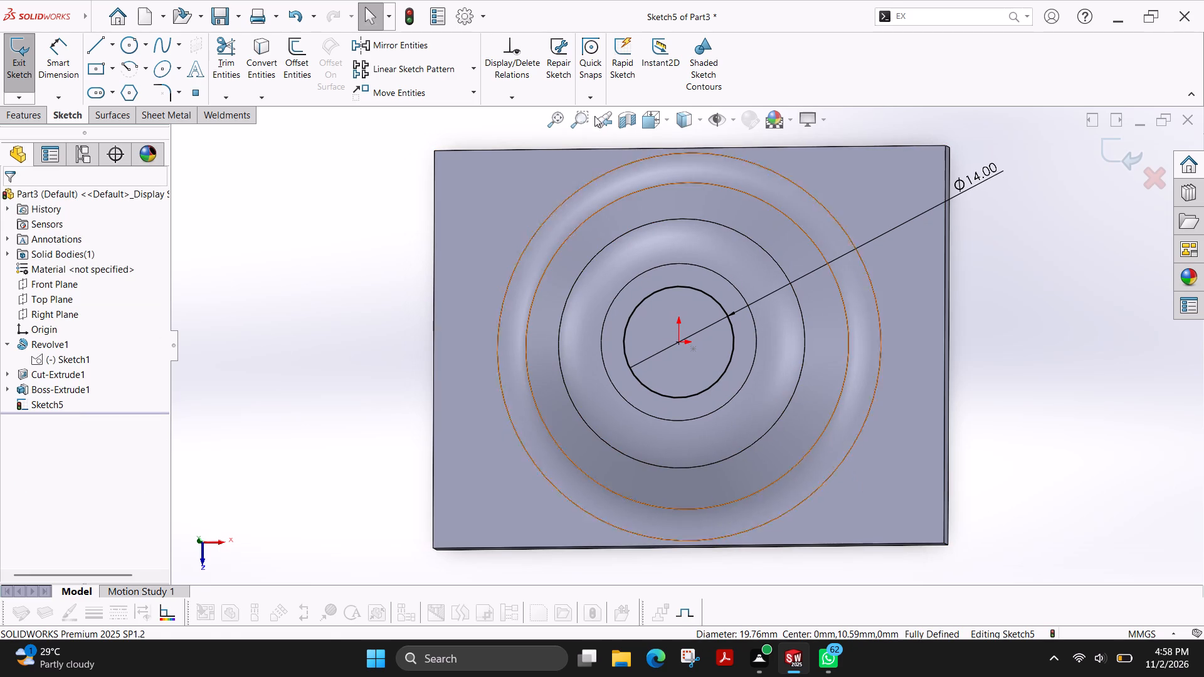
click(664, 123)
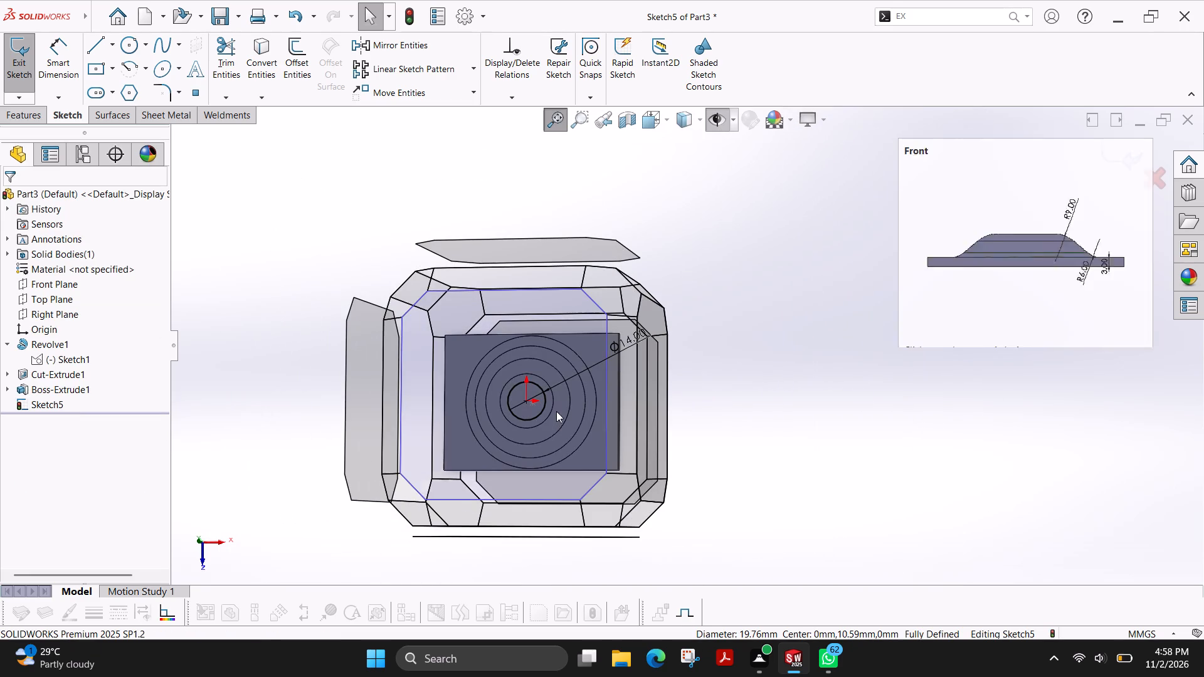
middle_drag(555, 399, 557, 266)
click(551, 453)
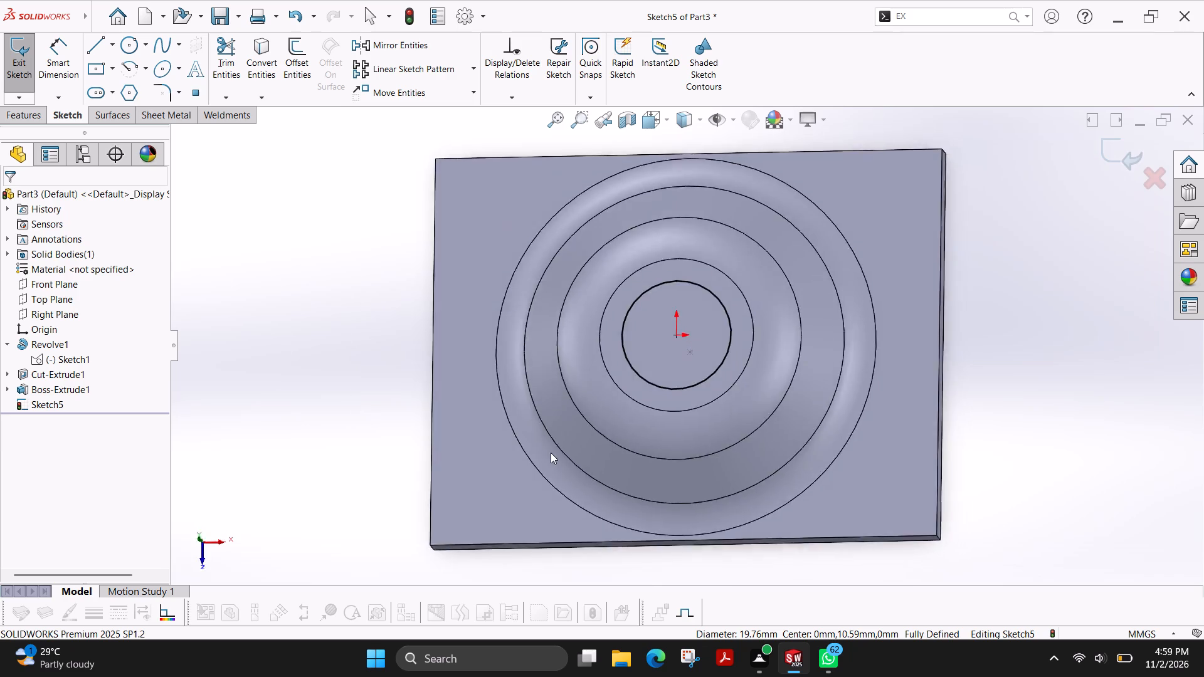
scroll(667, 282, down, 2)
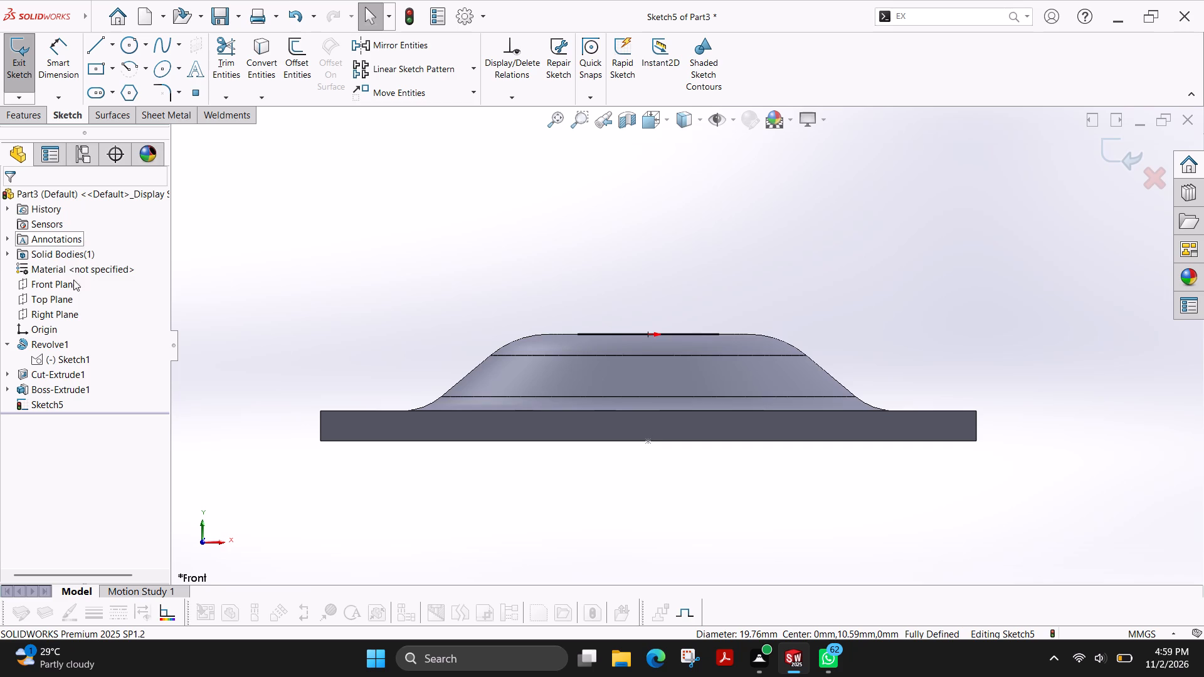
click(45, 359)
middle_drag(725, 255, 729, 306)
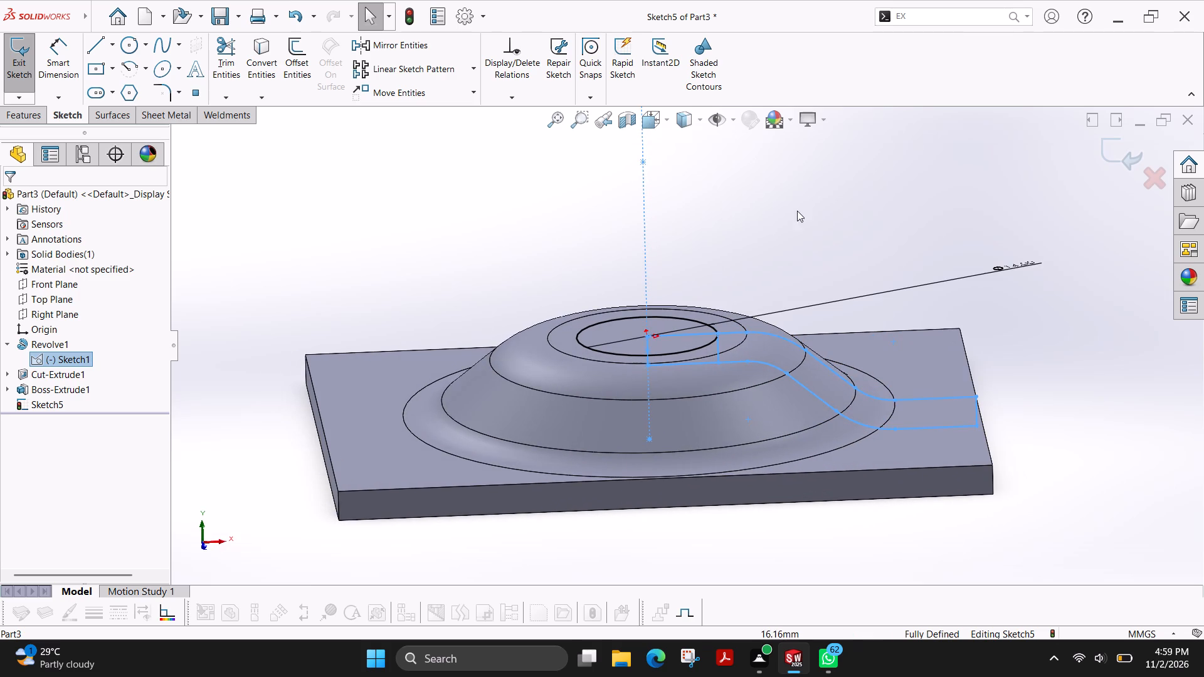
middle_drag(718, 186, 722, 267)
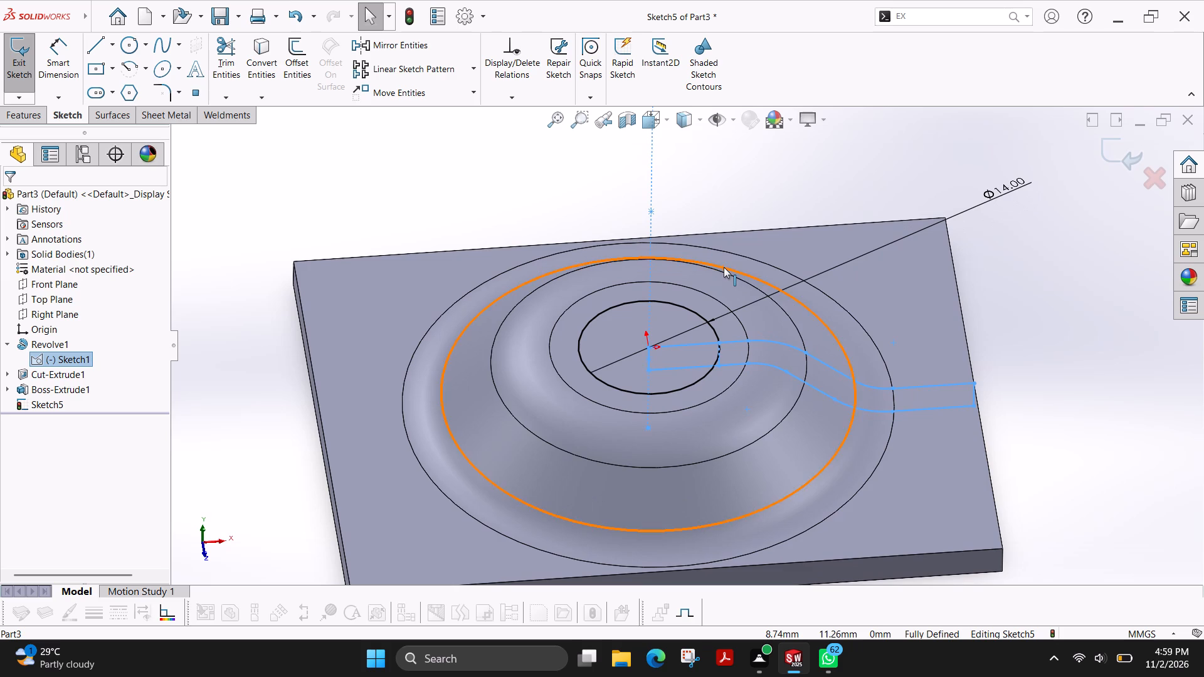
middle_drag(724, 267, 711, 171)
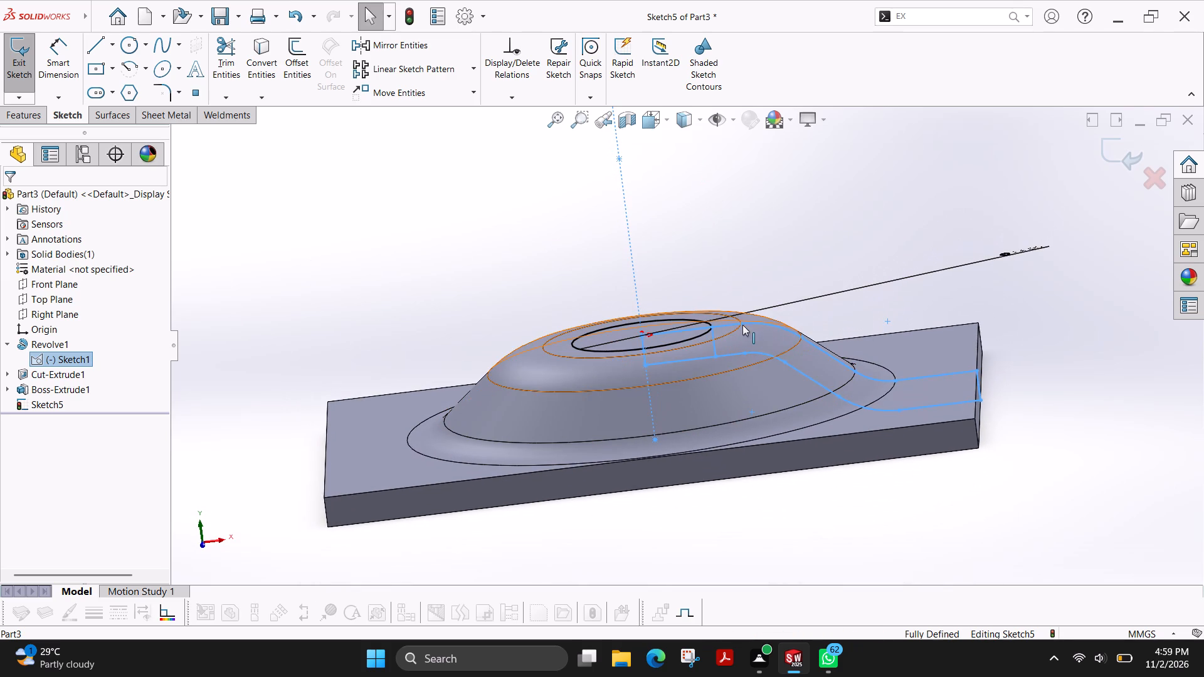
click(665, 125)
click(525, 411)
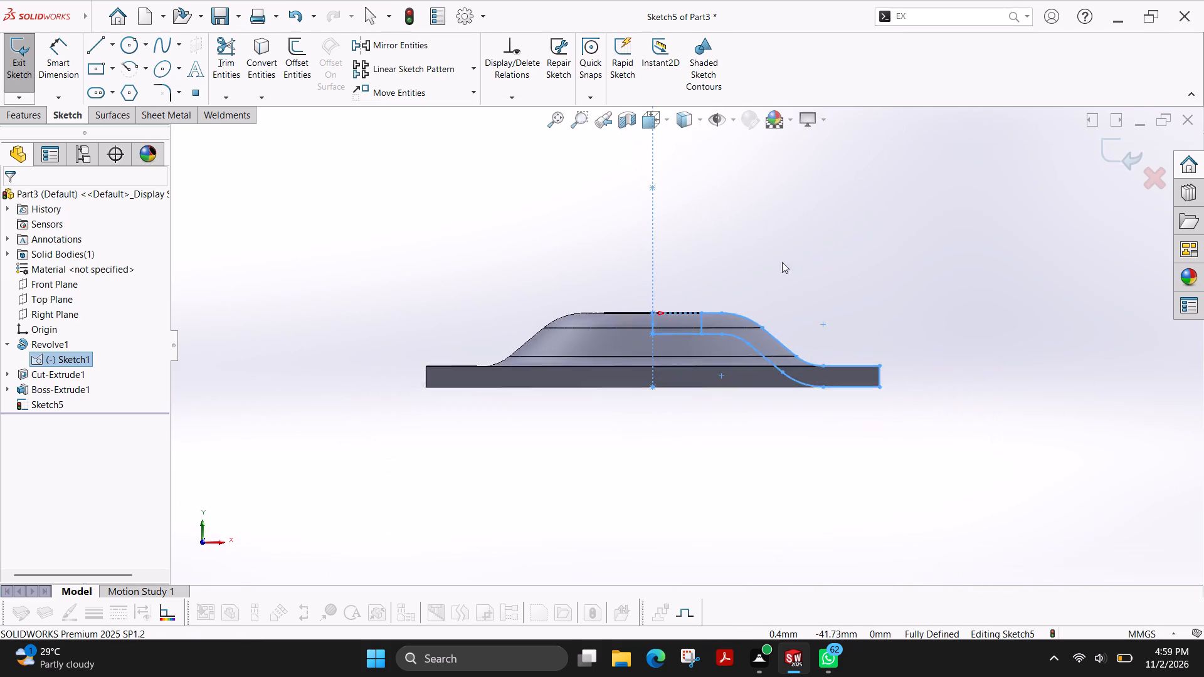
scroll(774, 265, down, 4)
scroll(641, 402, down, 1)
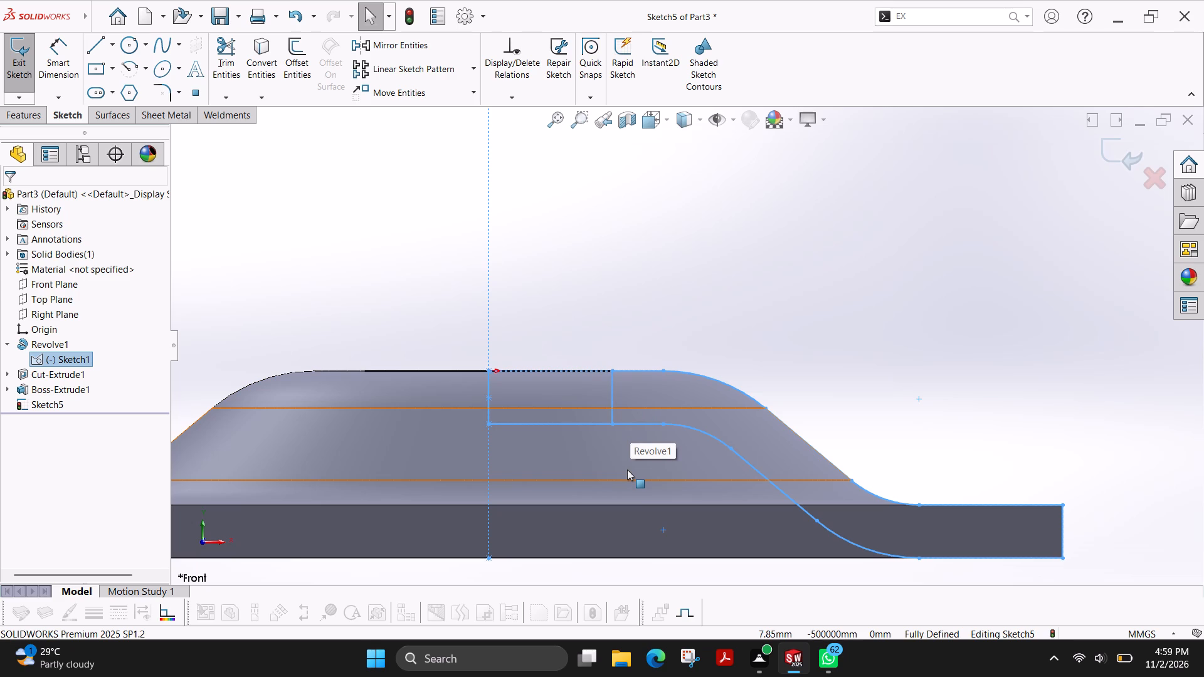
key(Escape)
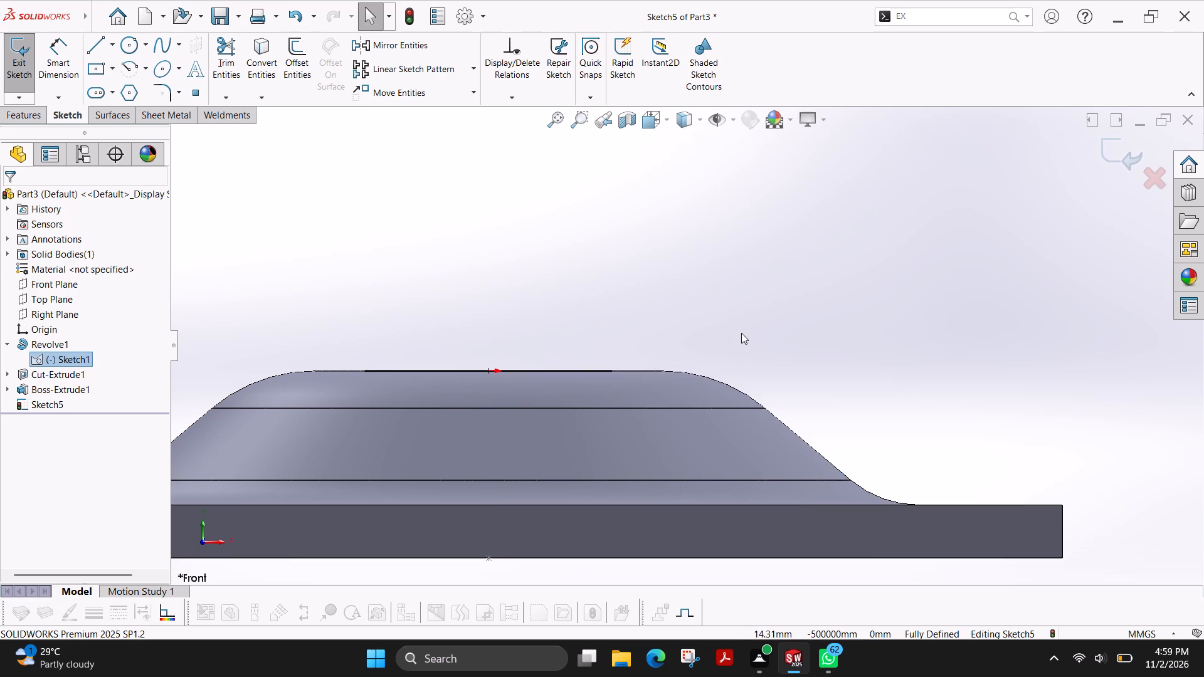
key(Escape)
Exit the Ø14 circle sketch and open the revolve's profile sketch for editing.
click(71, 359)
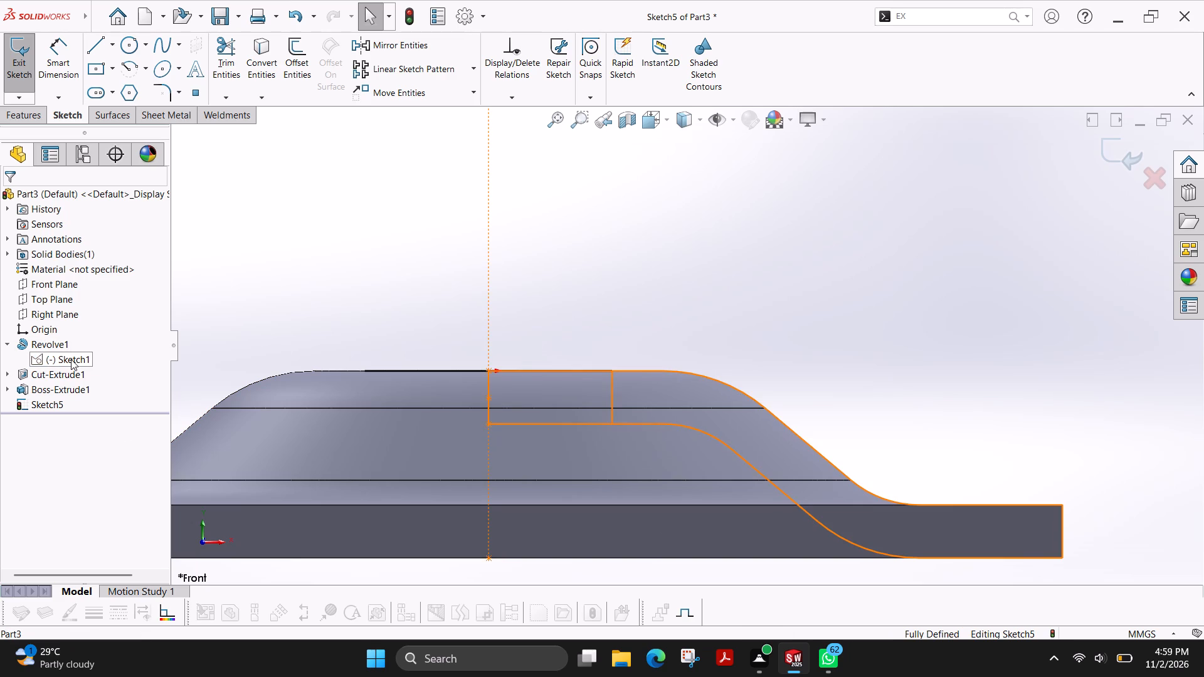
click(28, 56)
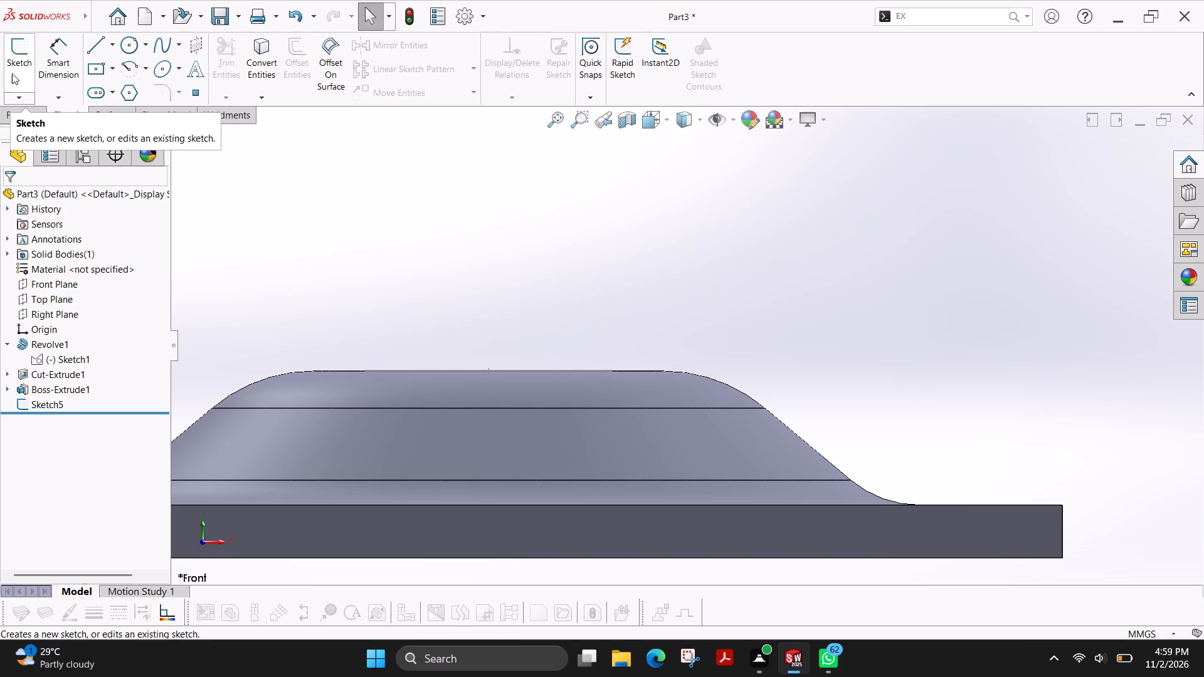
click(9, 69)
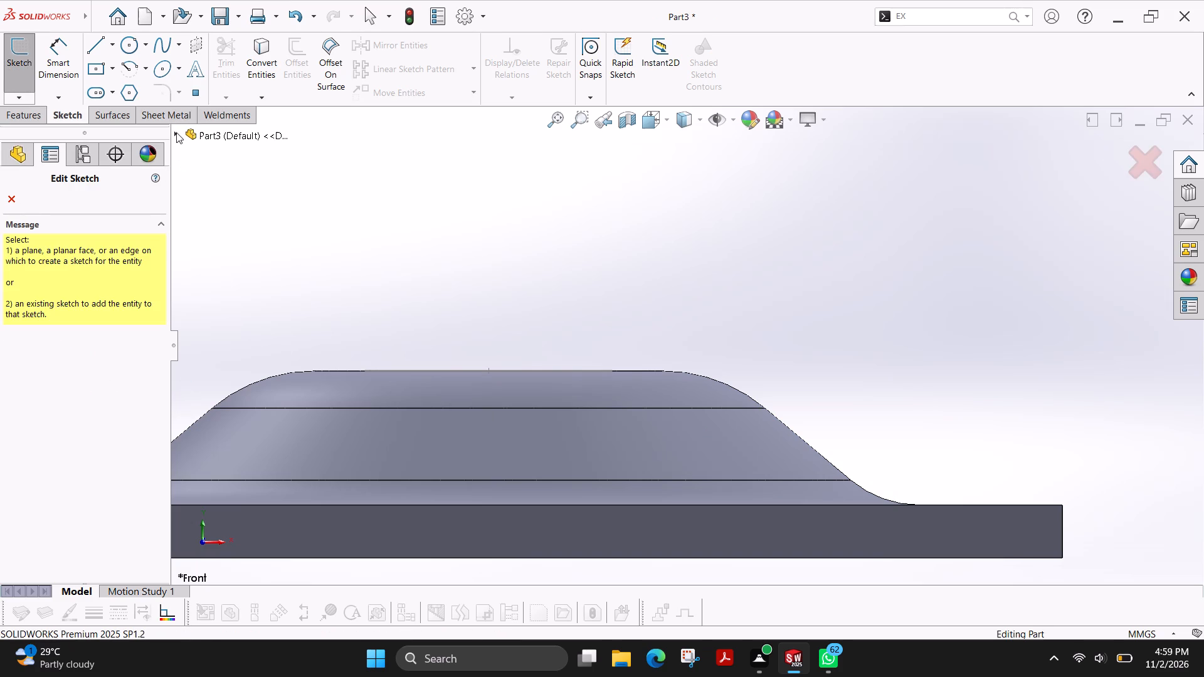
click(176, 132)
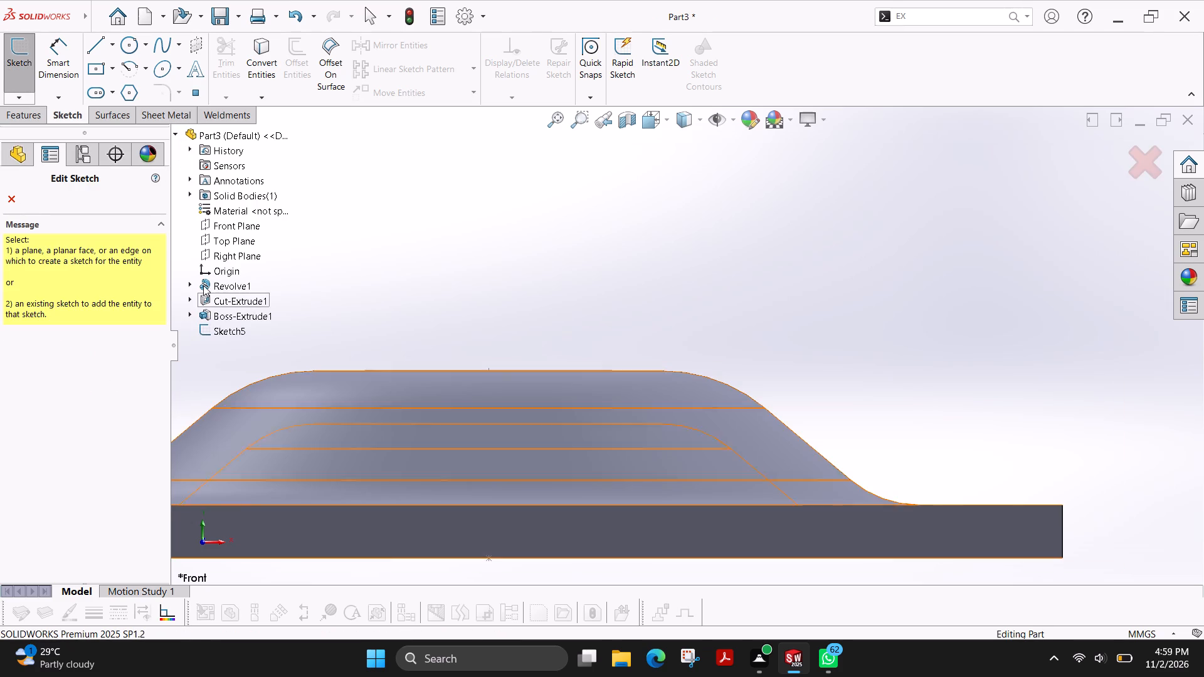
click(187, 283)
click(188, 283)
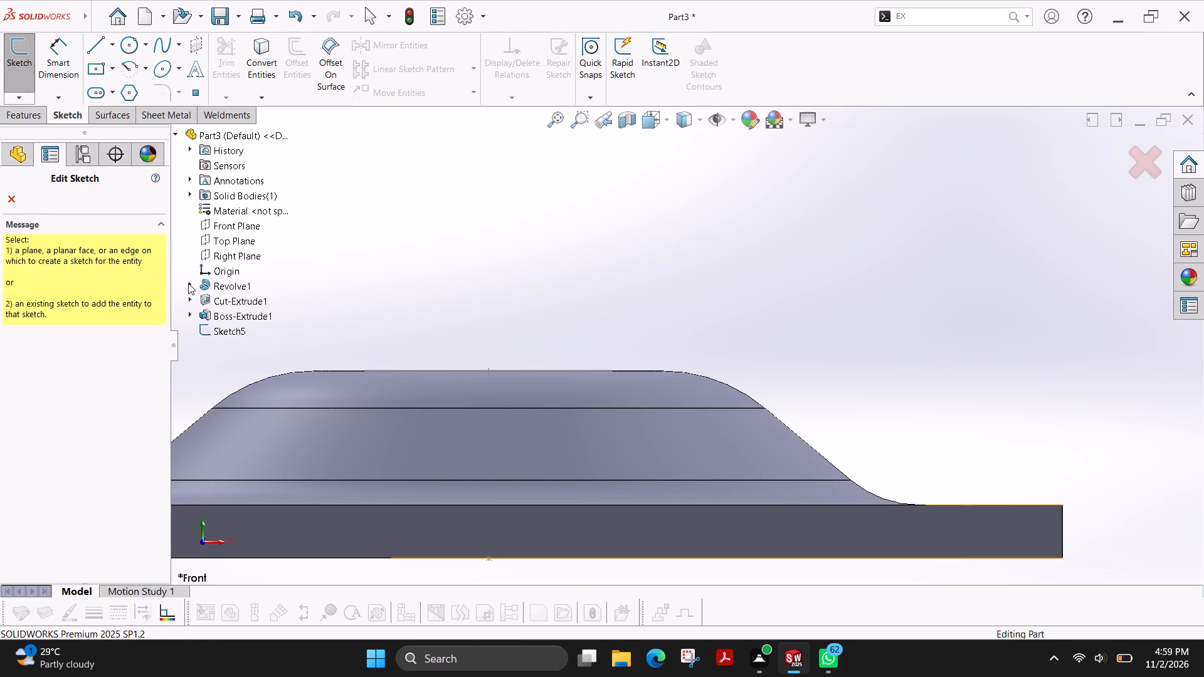
click(190, 283)
click(245, 305)
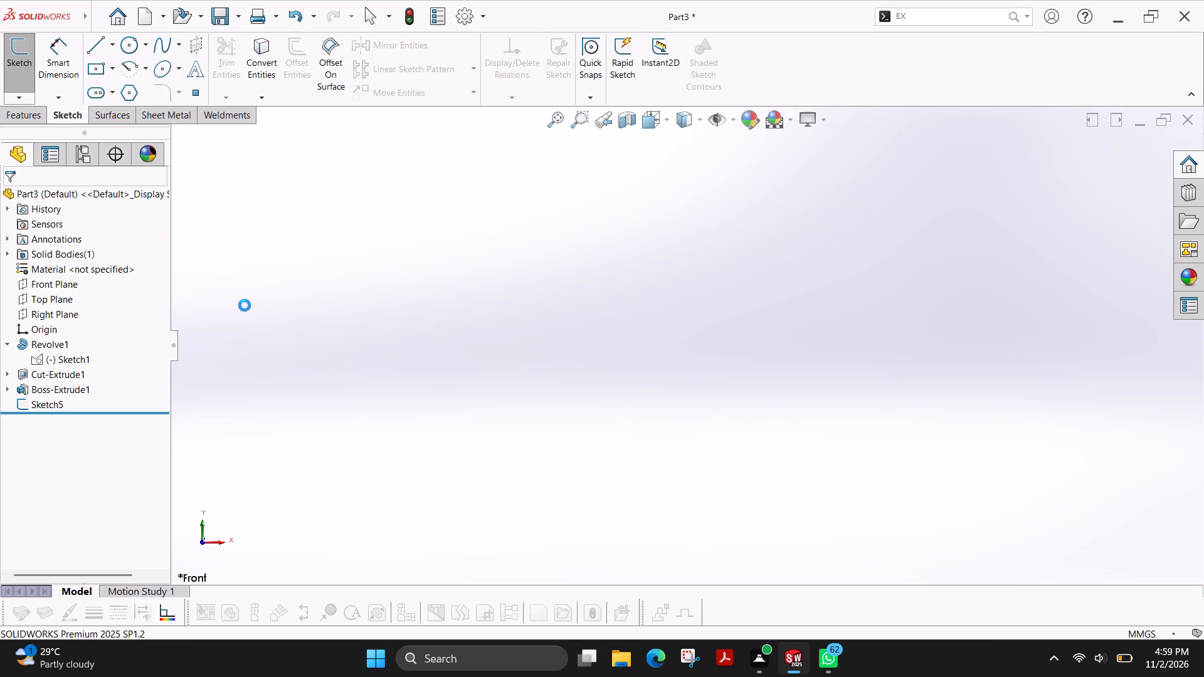
Check the angle between the profile's lower sloped line and the vertical centreline.
scroll(666, 496, down, 7)
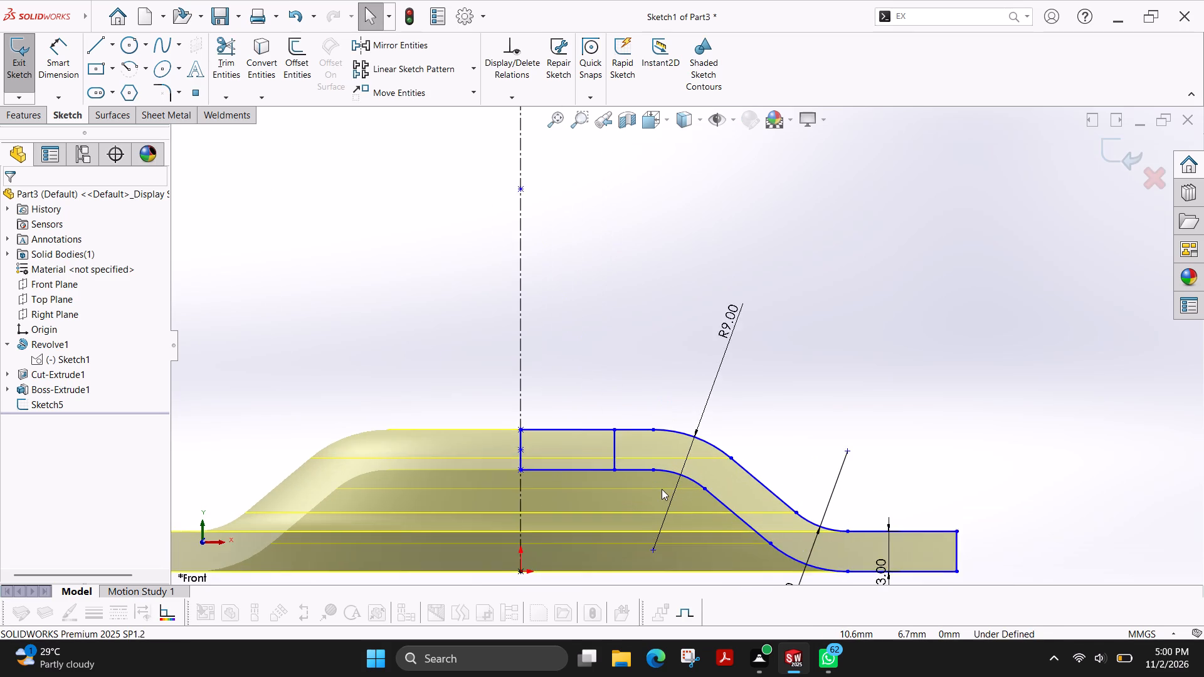
scroll(662, 484, up, 4)
scroll(652, 414, down, 3)
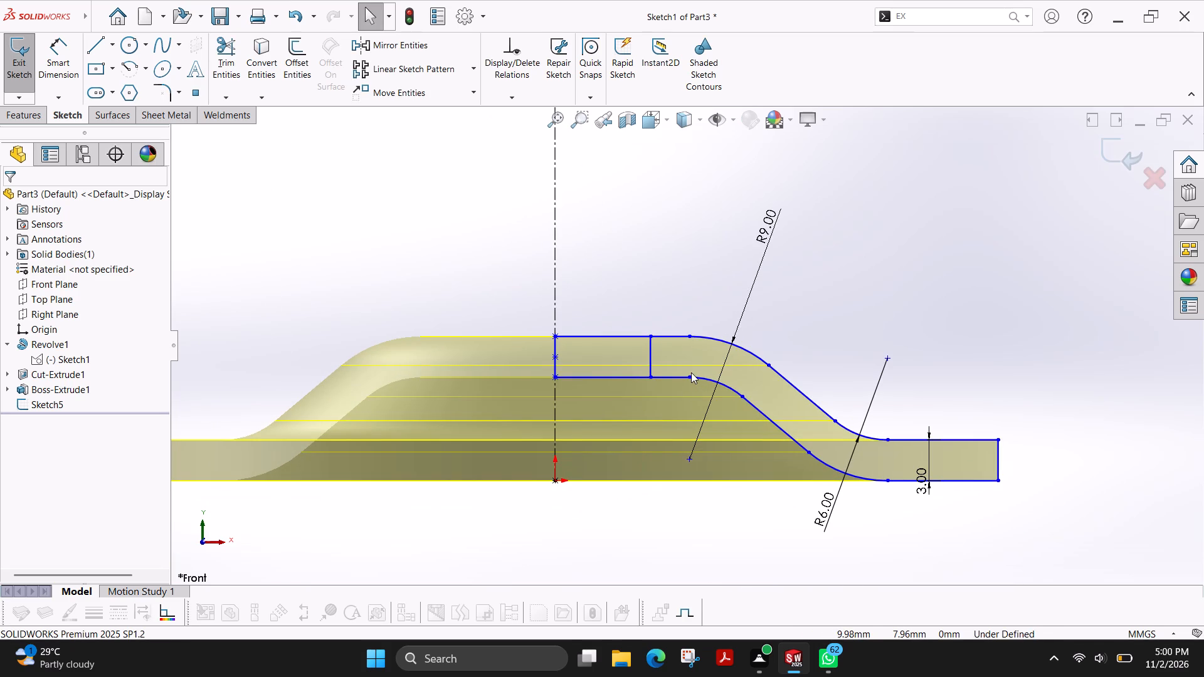
scroll(737, 501, up, 2)
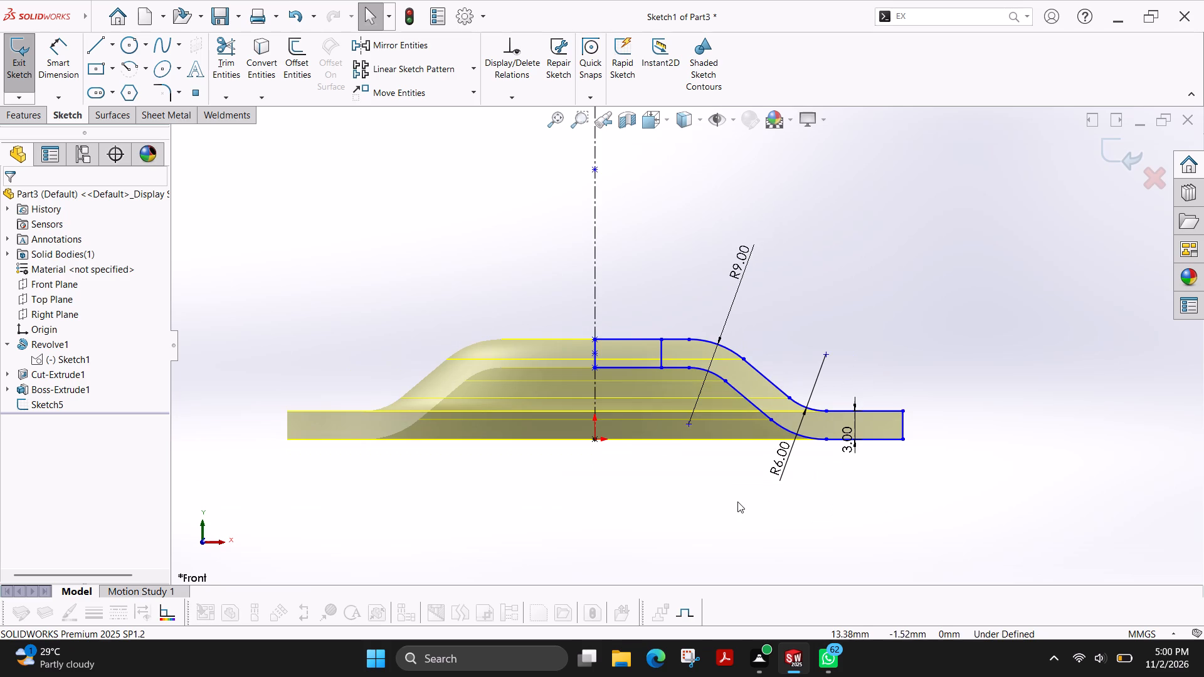
click(63, 55)
click(751, 402)
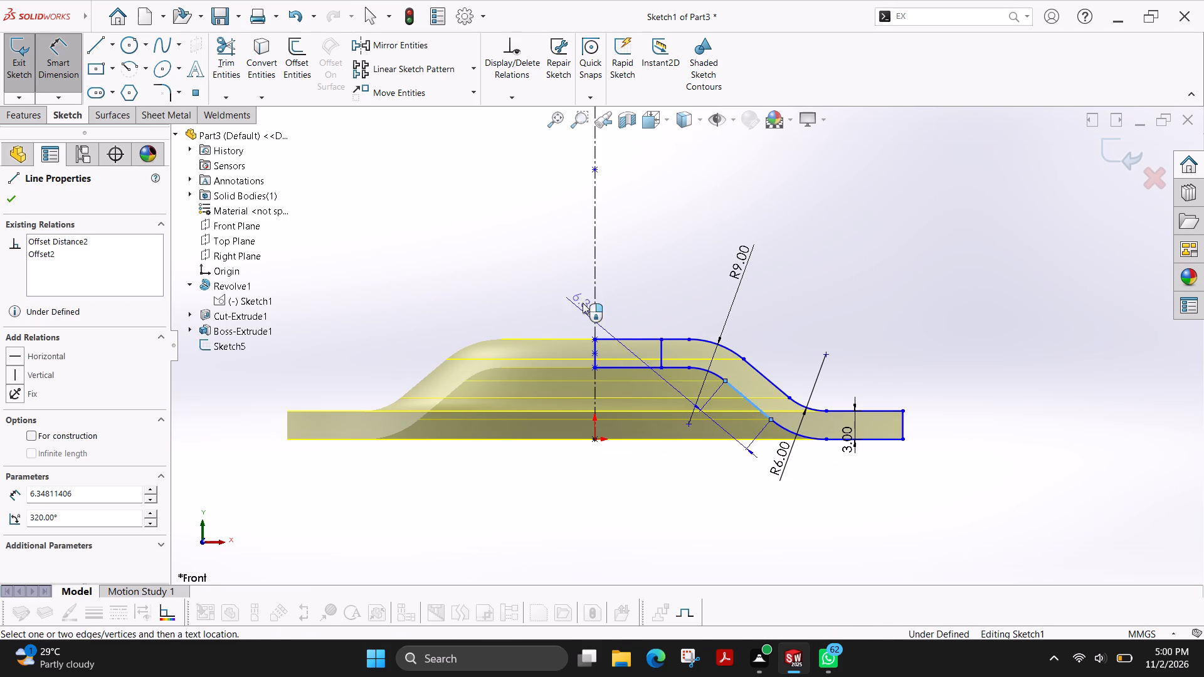
click(592, 289)
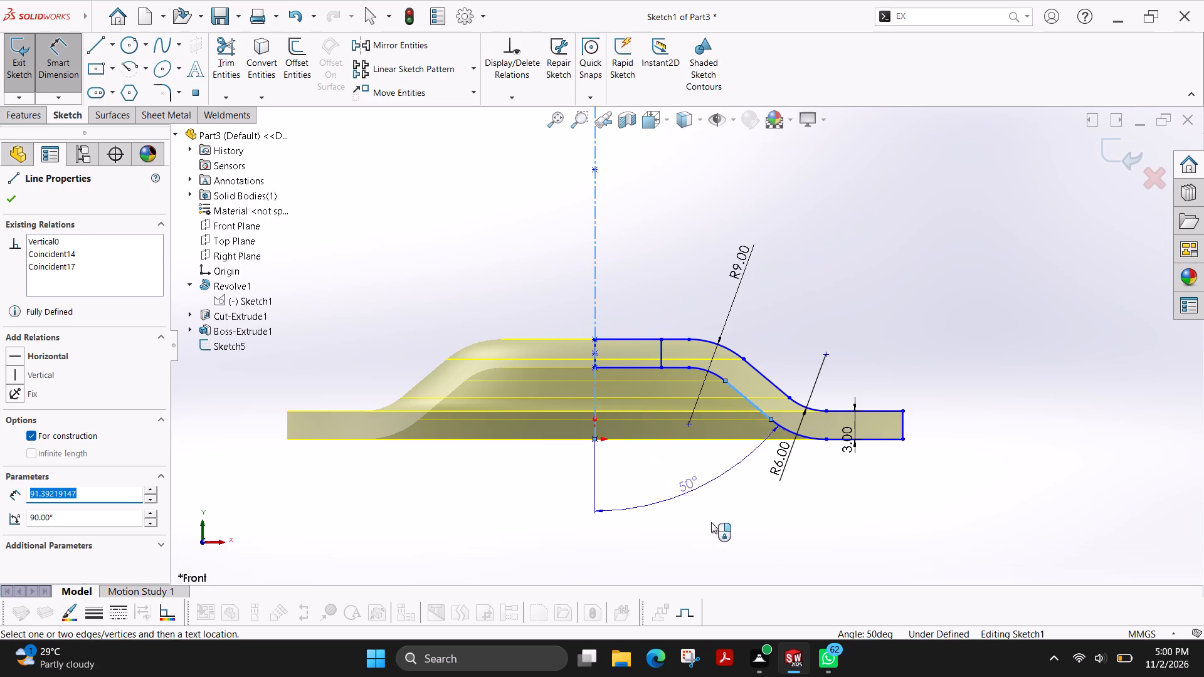
key(Escape)
key(Escape)
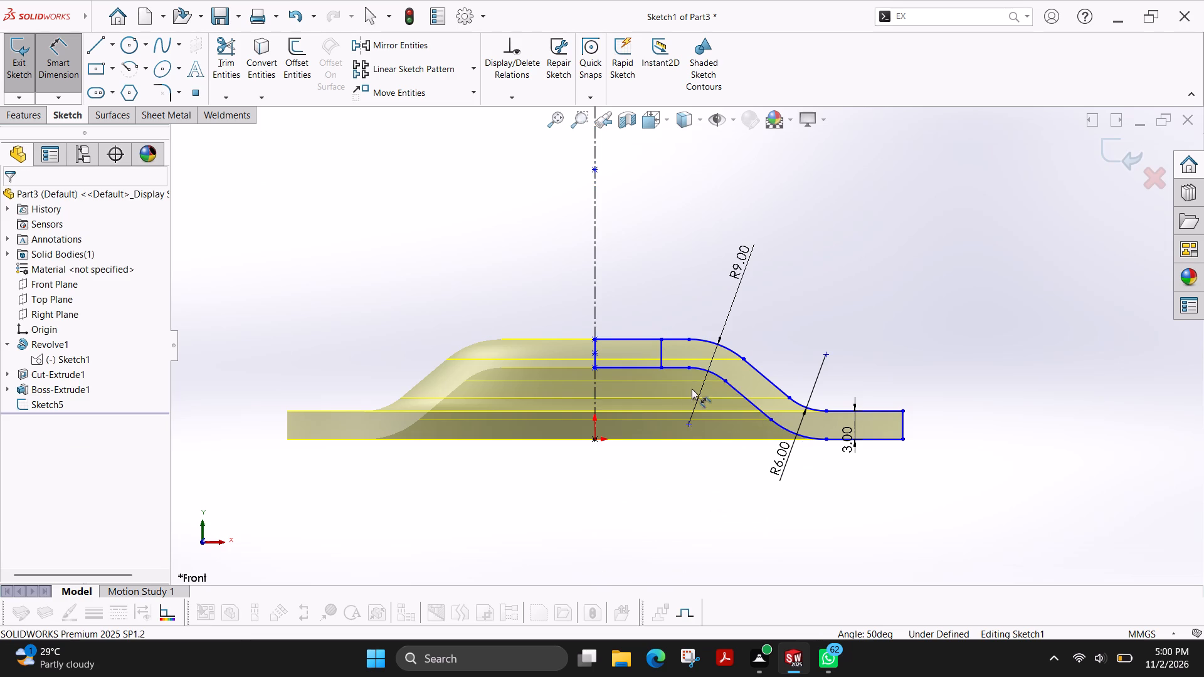
Draw a 3 mm vertical line joining the profile's upper and lower flat lines where the upper bends begin.
scroll(694, 380, down, 4)
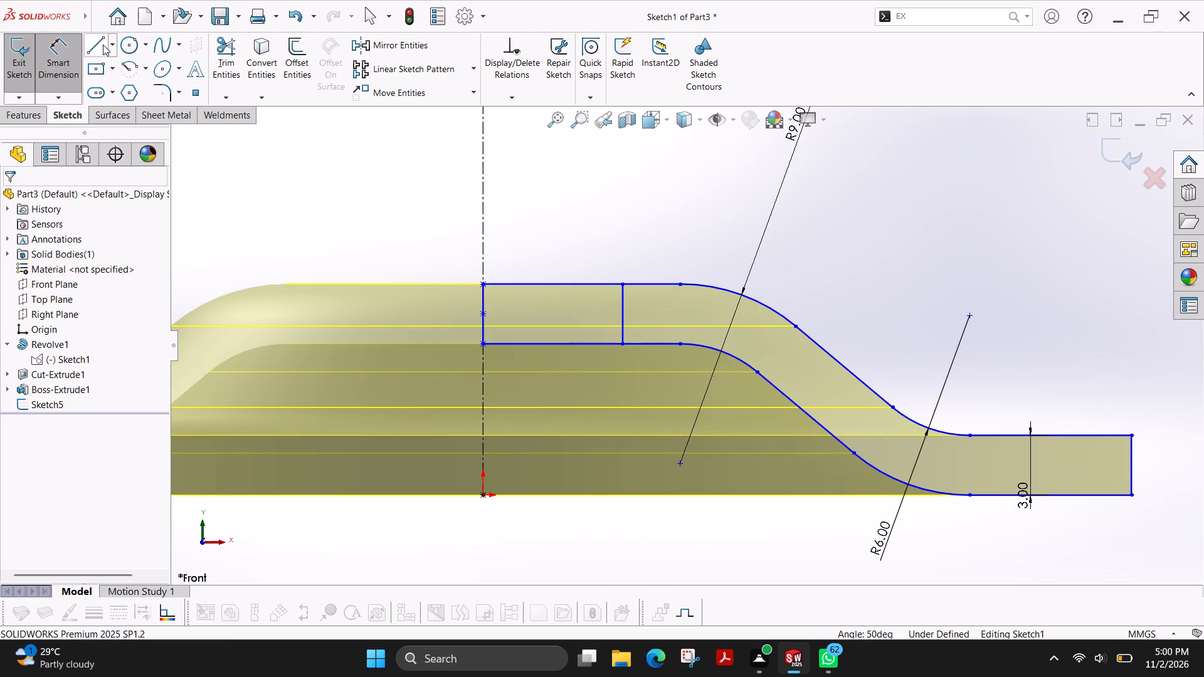
click(103, 45)
click(681, 284)
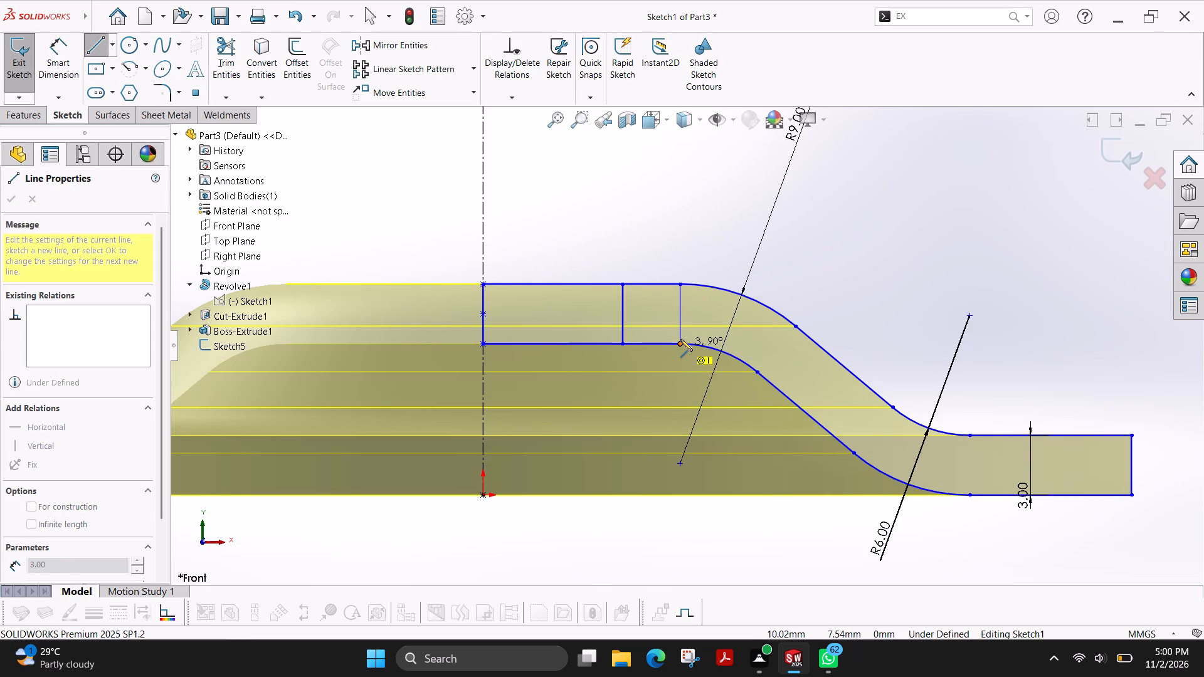
click(680, 344)
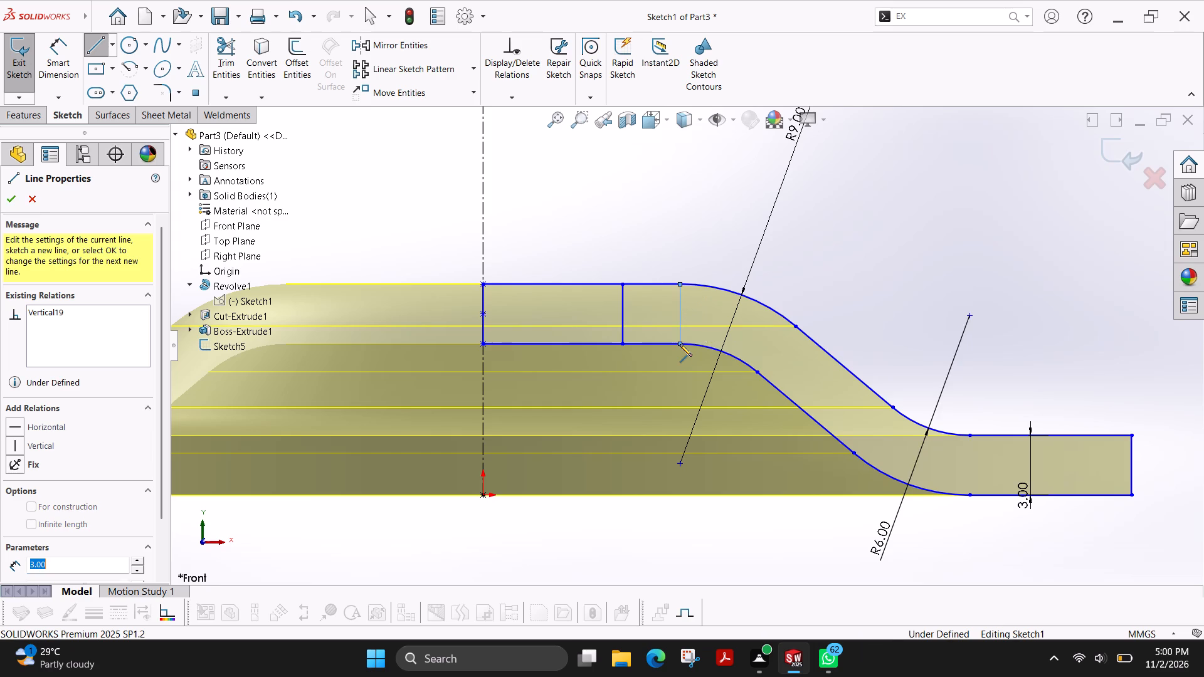
key(Escape)
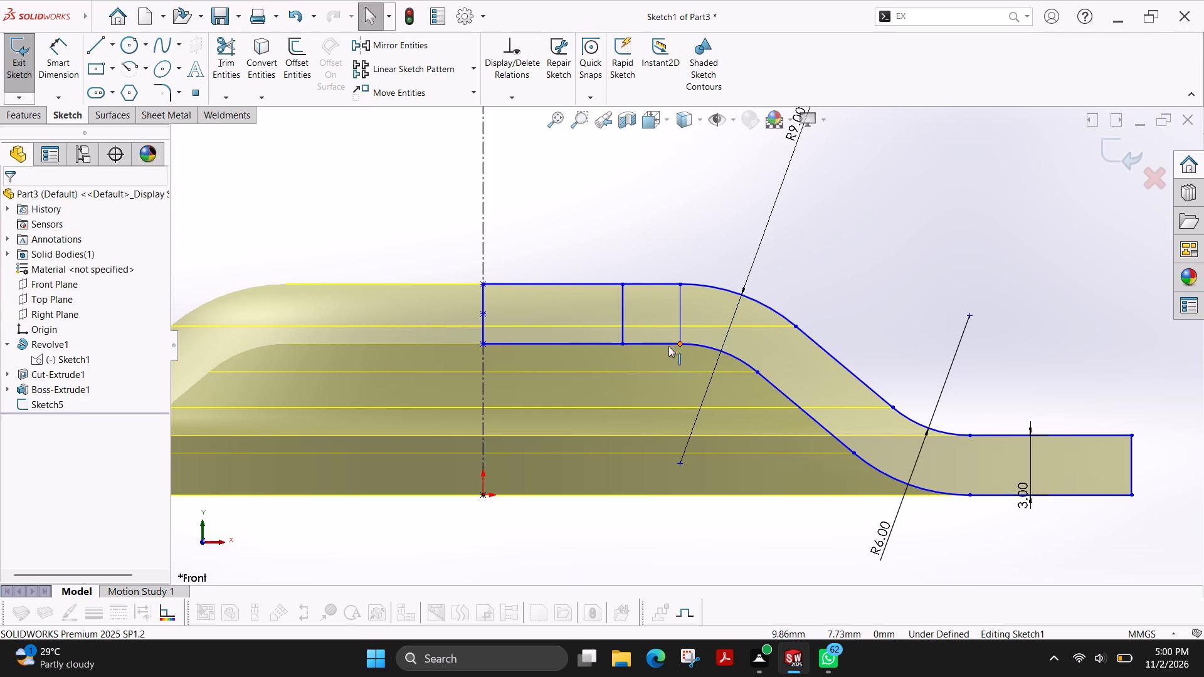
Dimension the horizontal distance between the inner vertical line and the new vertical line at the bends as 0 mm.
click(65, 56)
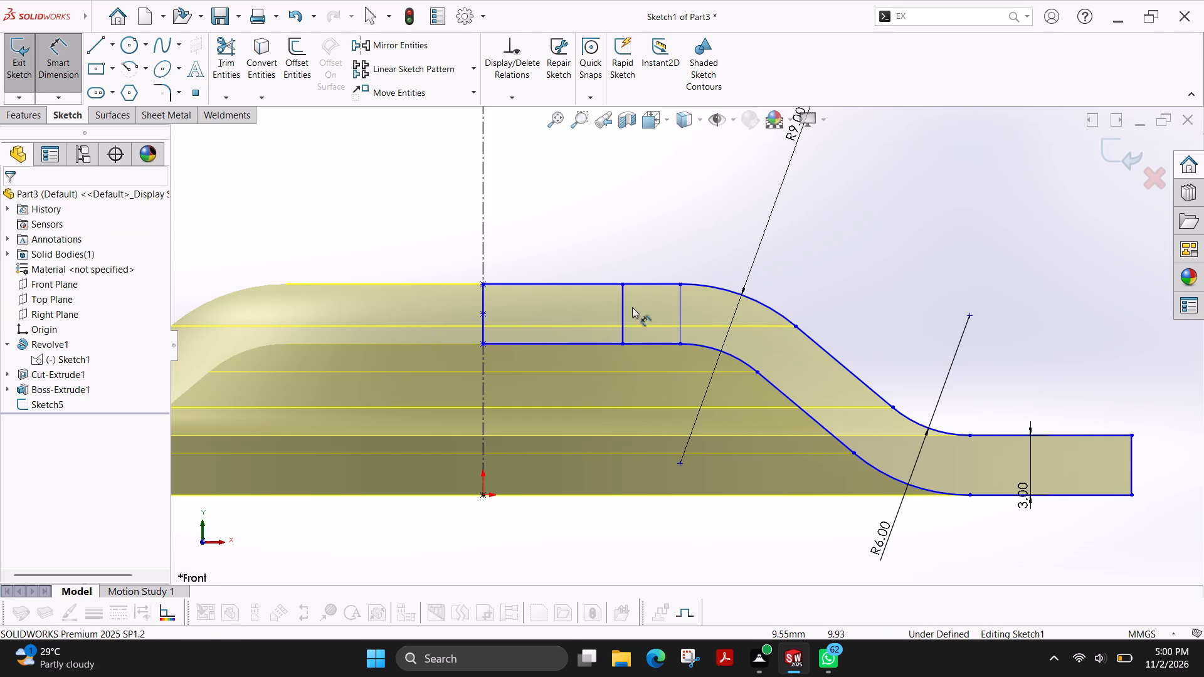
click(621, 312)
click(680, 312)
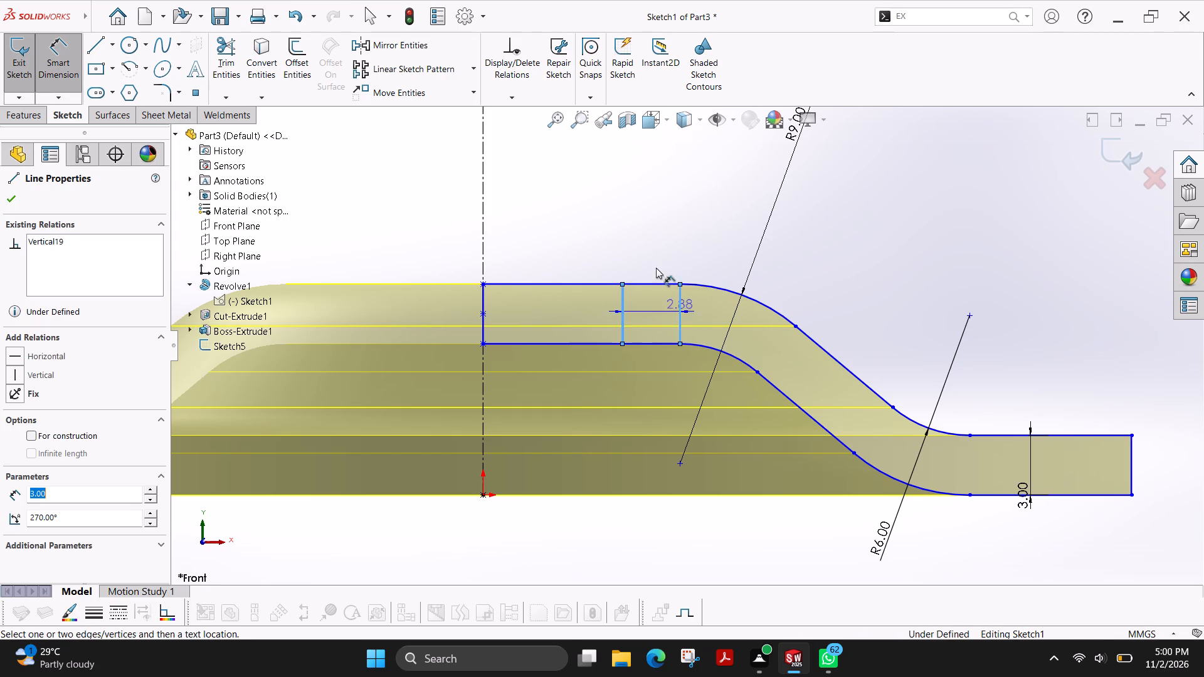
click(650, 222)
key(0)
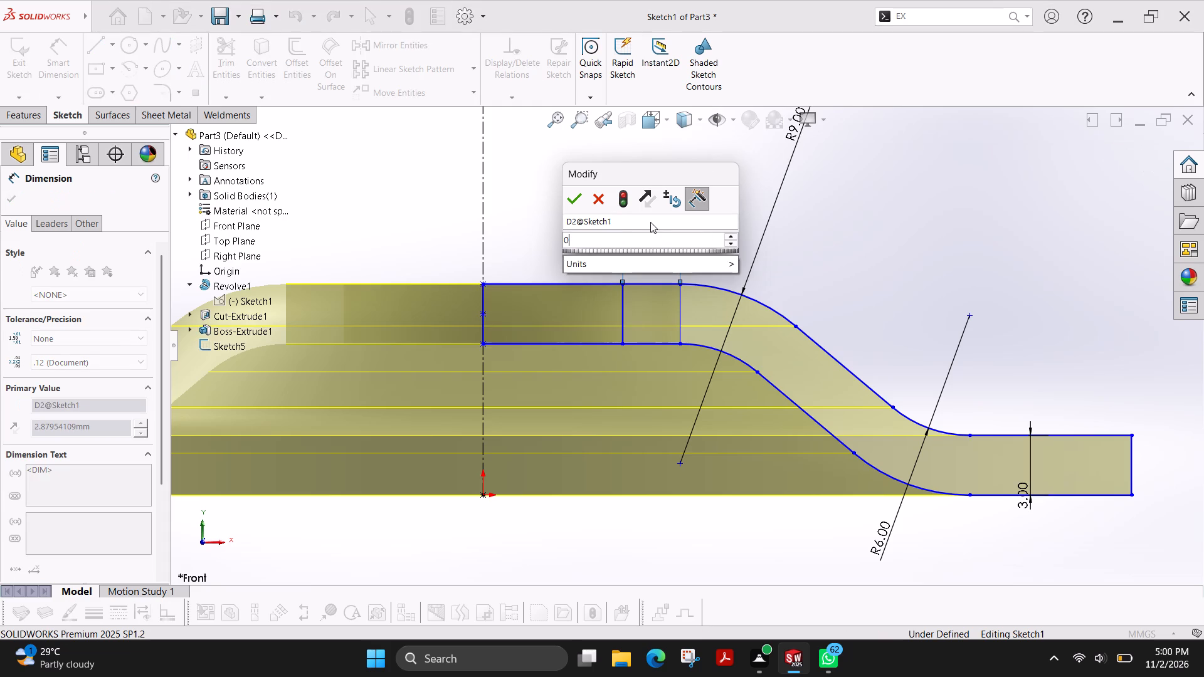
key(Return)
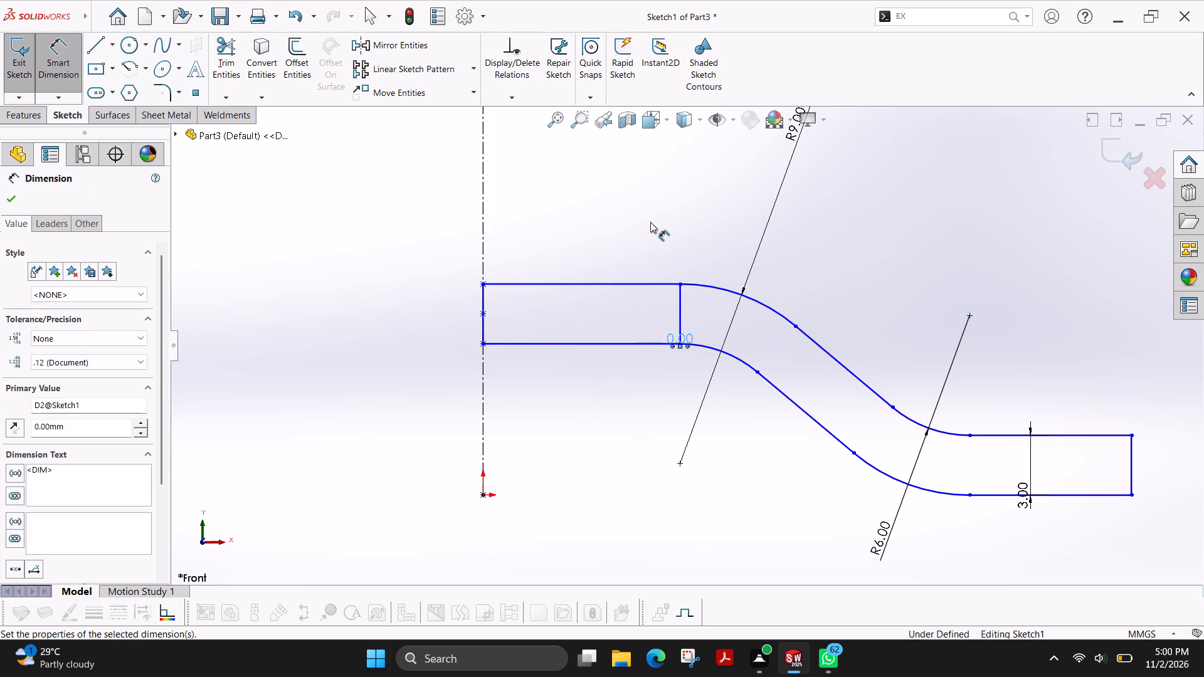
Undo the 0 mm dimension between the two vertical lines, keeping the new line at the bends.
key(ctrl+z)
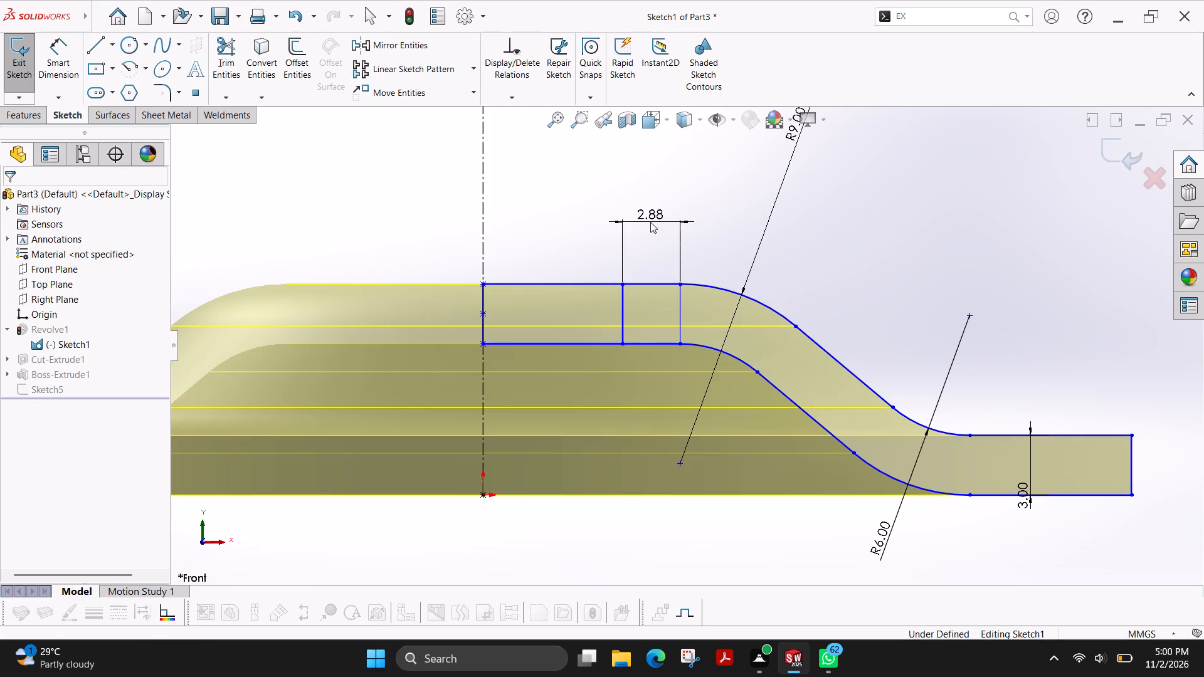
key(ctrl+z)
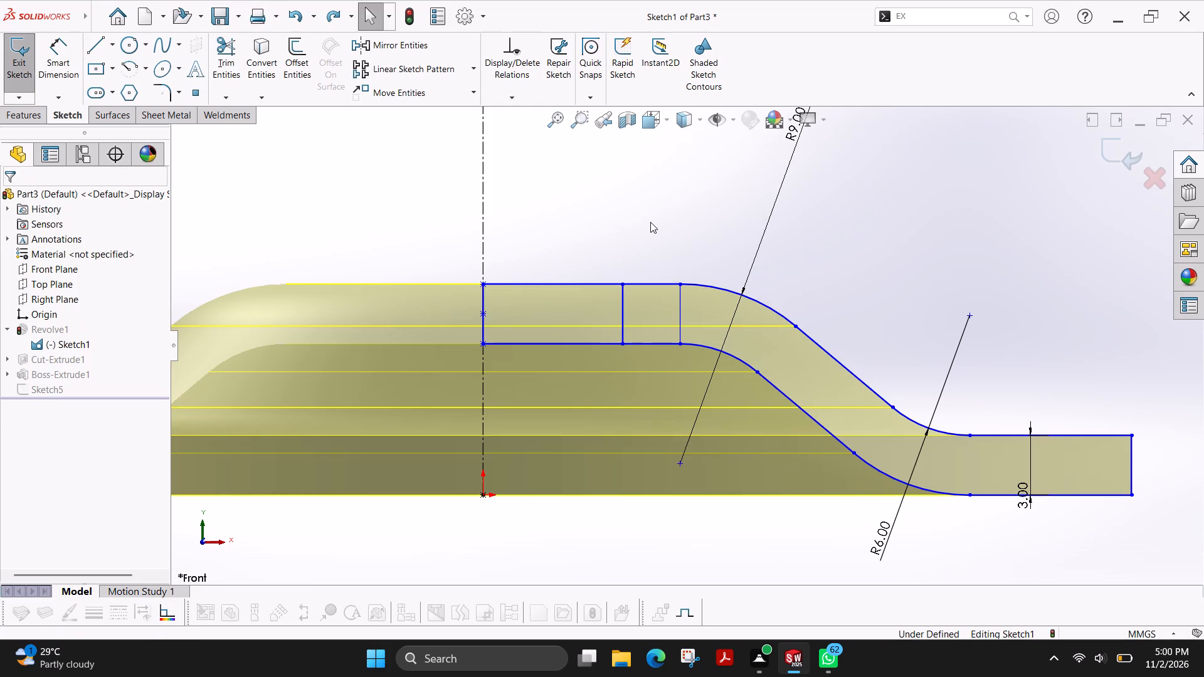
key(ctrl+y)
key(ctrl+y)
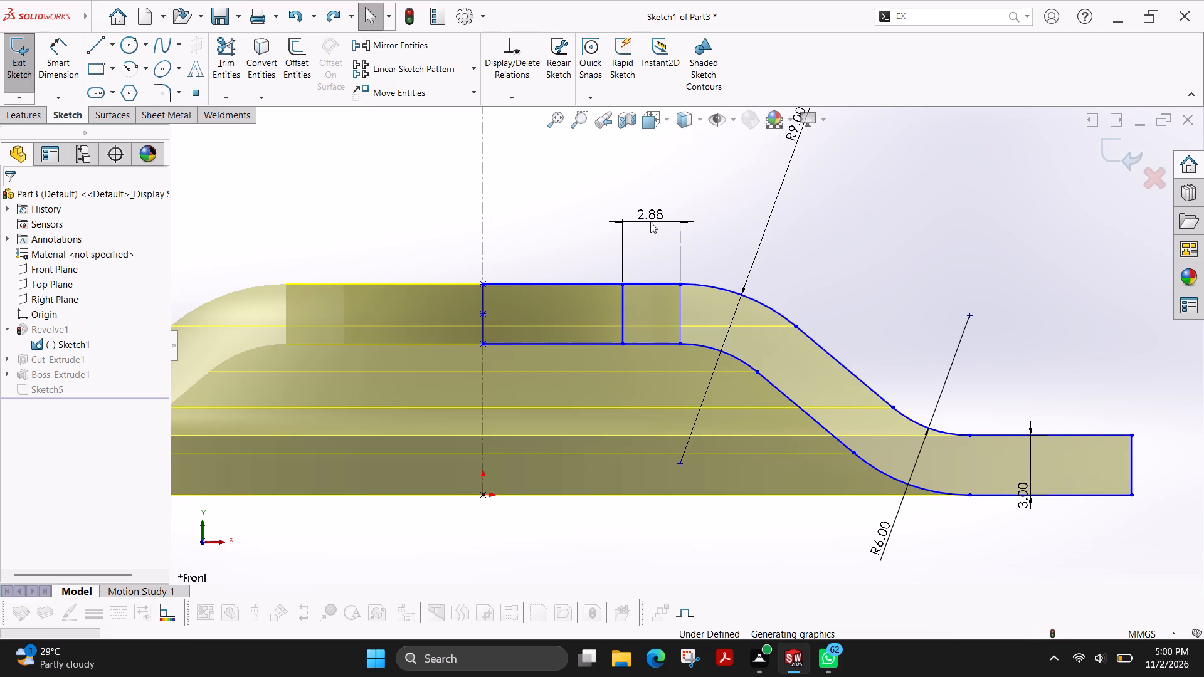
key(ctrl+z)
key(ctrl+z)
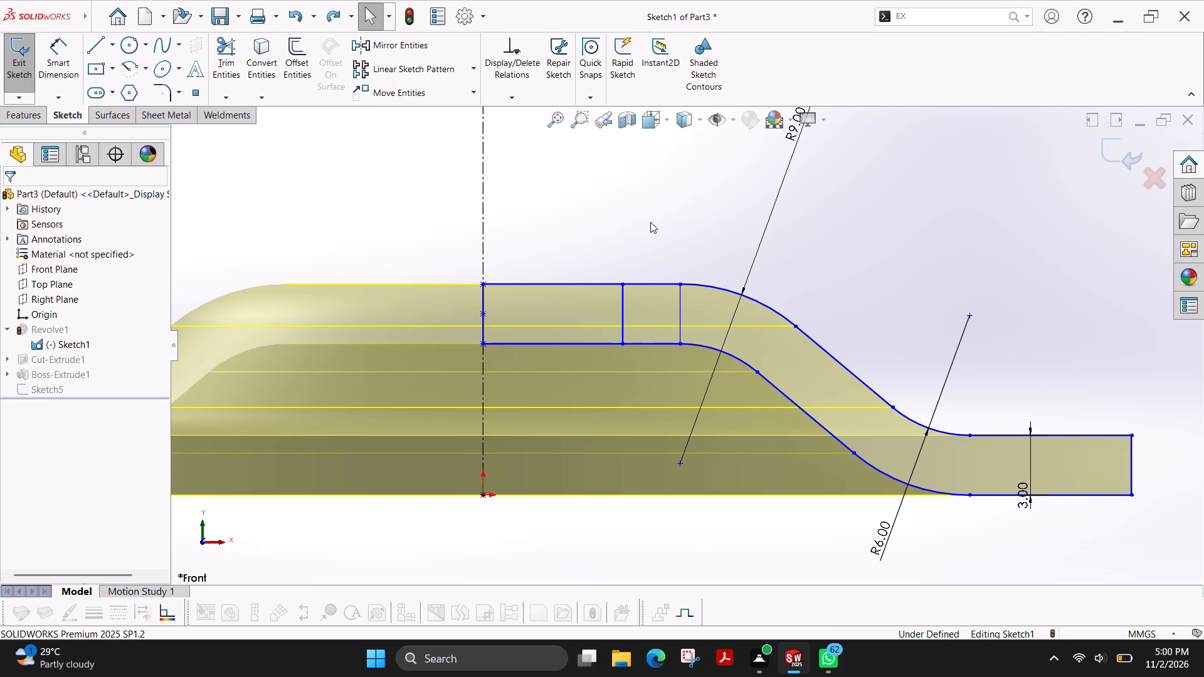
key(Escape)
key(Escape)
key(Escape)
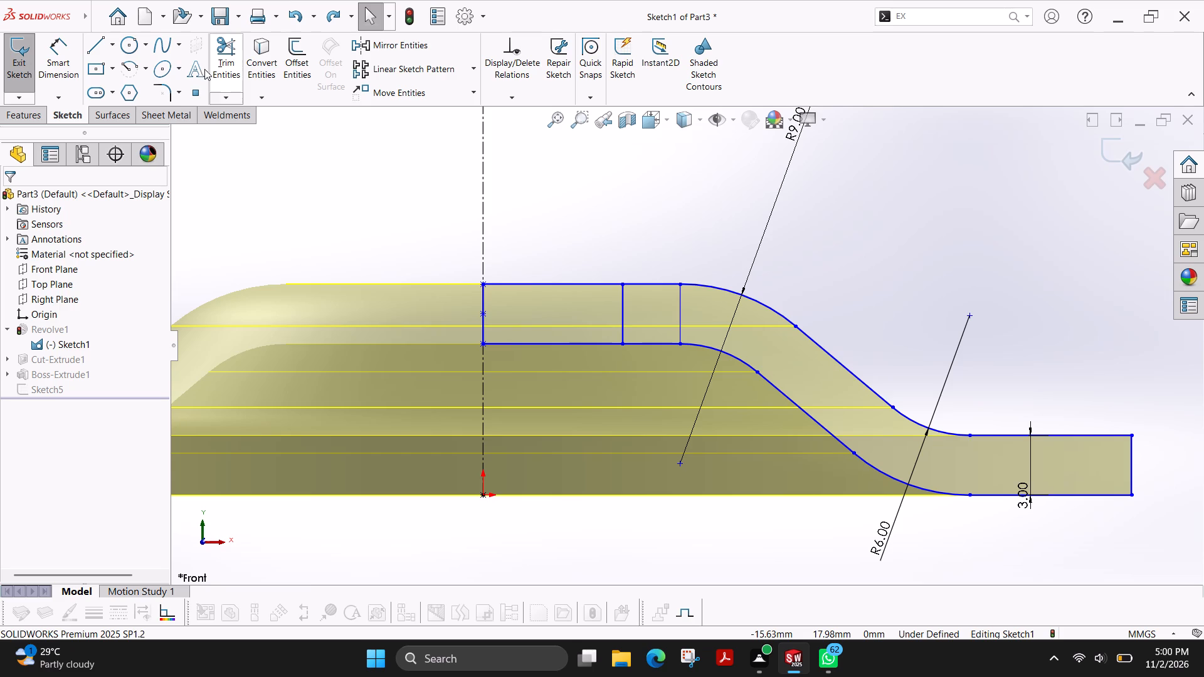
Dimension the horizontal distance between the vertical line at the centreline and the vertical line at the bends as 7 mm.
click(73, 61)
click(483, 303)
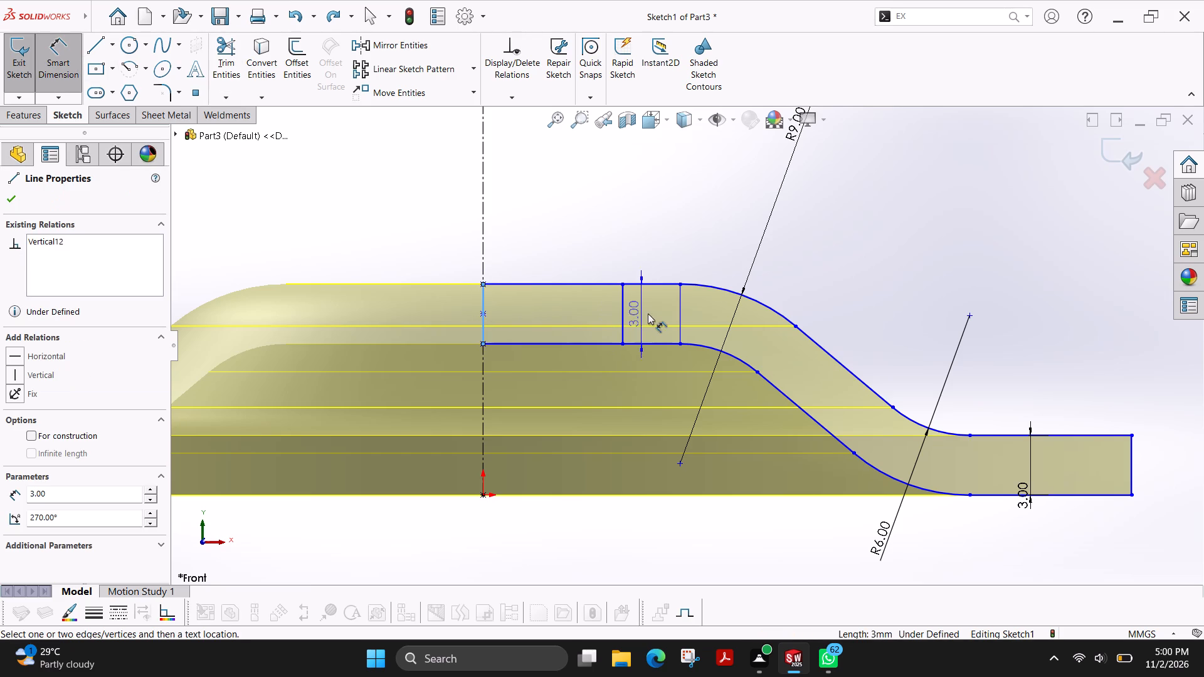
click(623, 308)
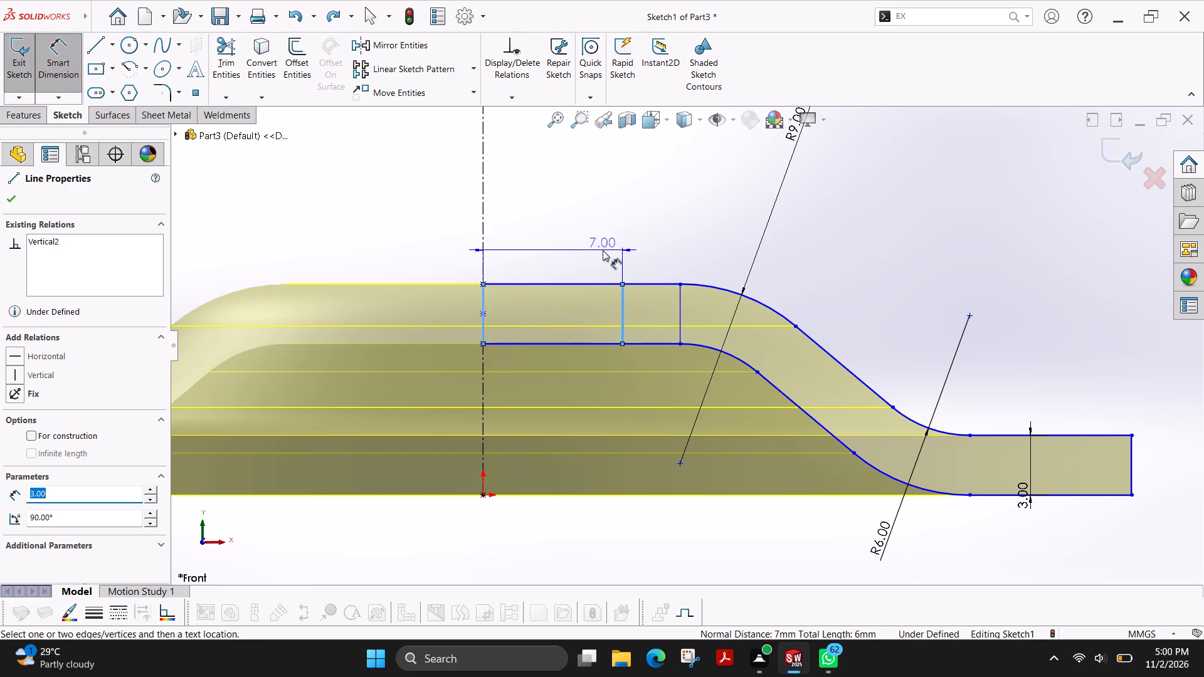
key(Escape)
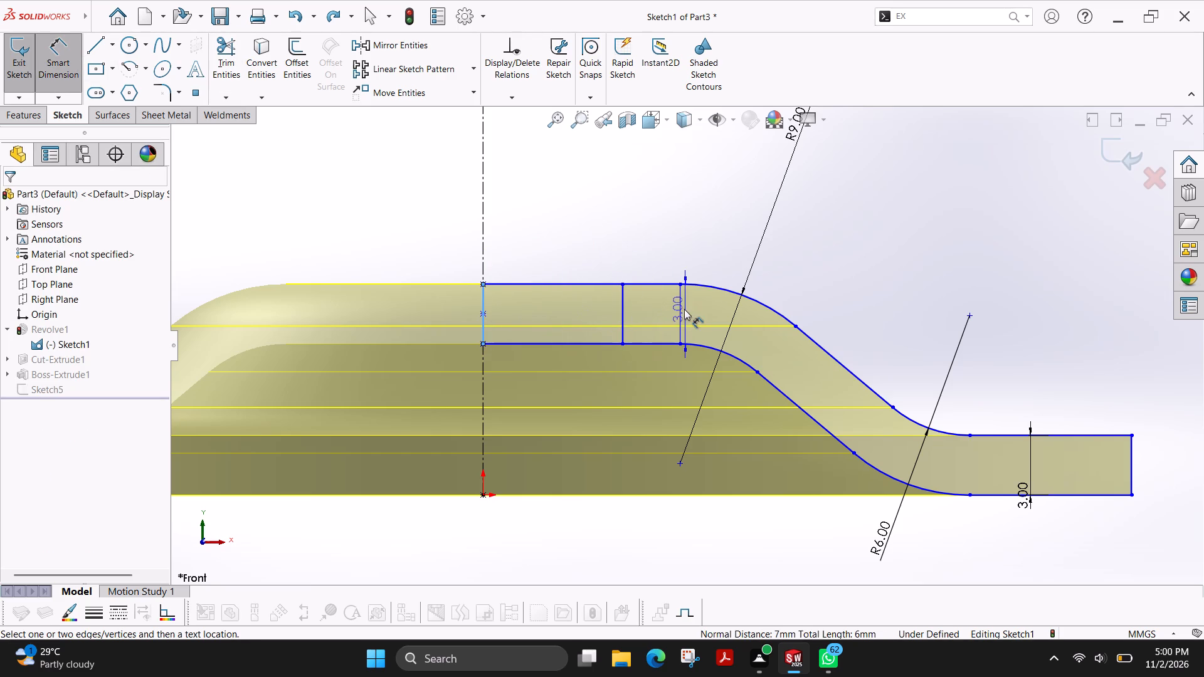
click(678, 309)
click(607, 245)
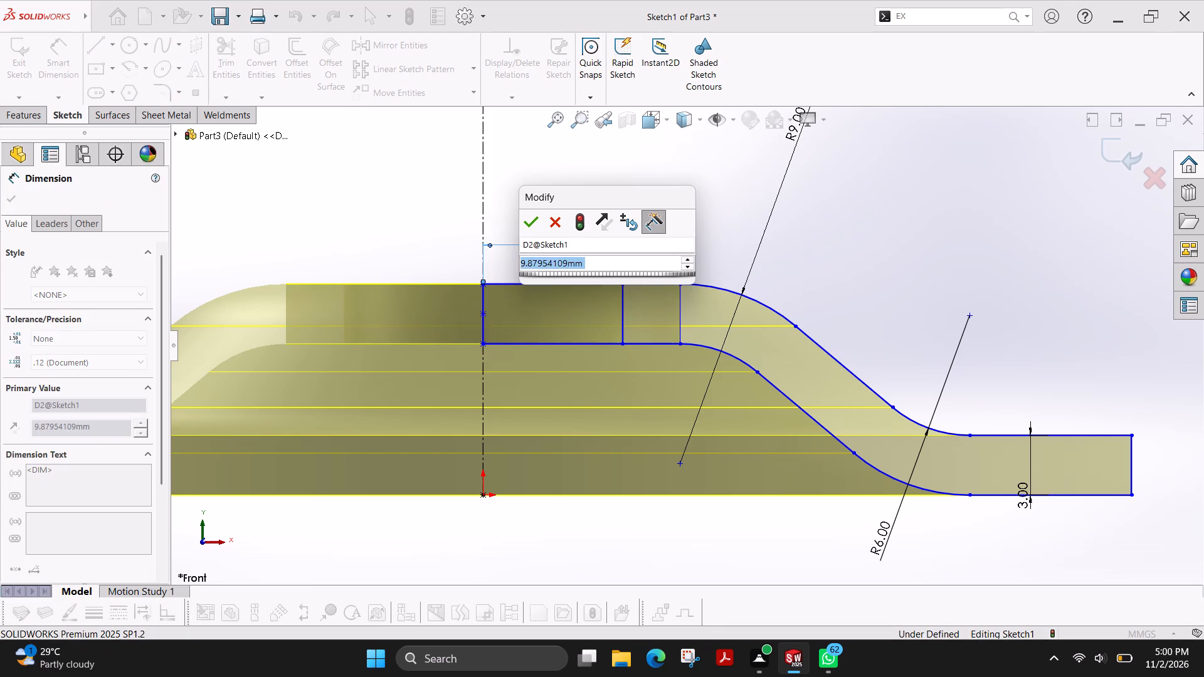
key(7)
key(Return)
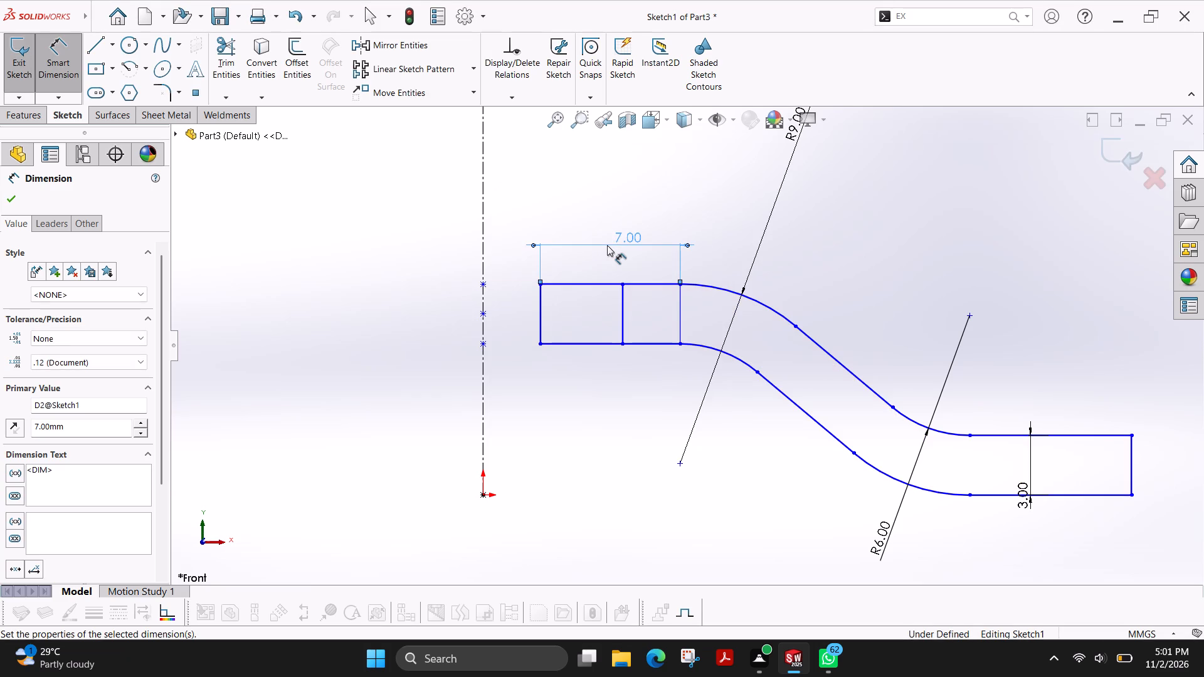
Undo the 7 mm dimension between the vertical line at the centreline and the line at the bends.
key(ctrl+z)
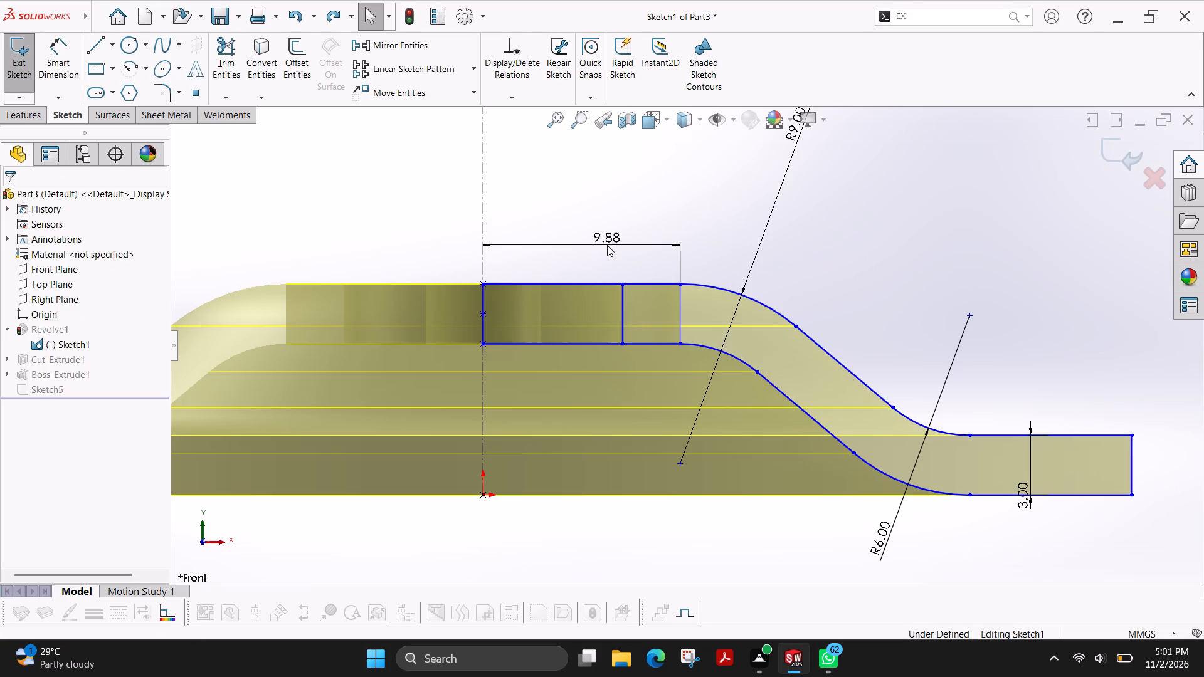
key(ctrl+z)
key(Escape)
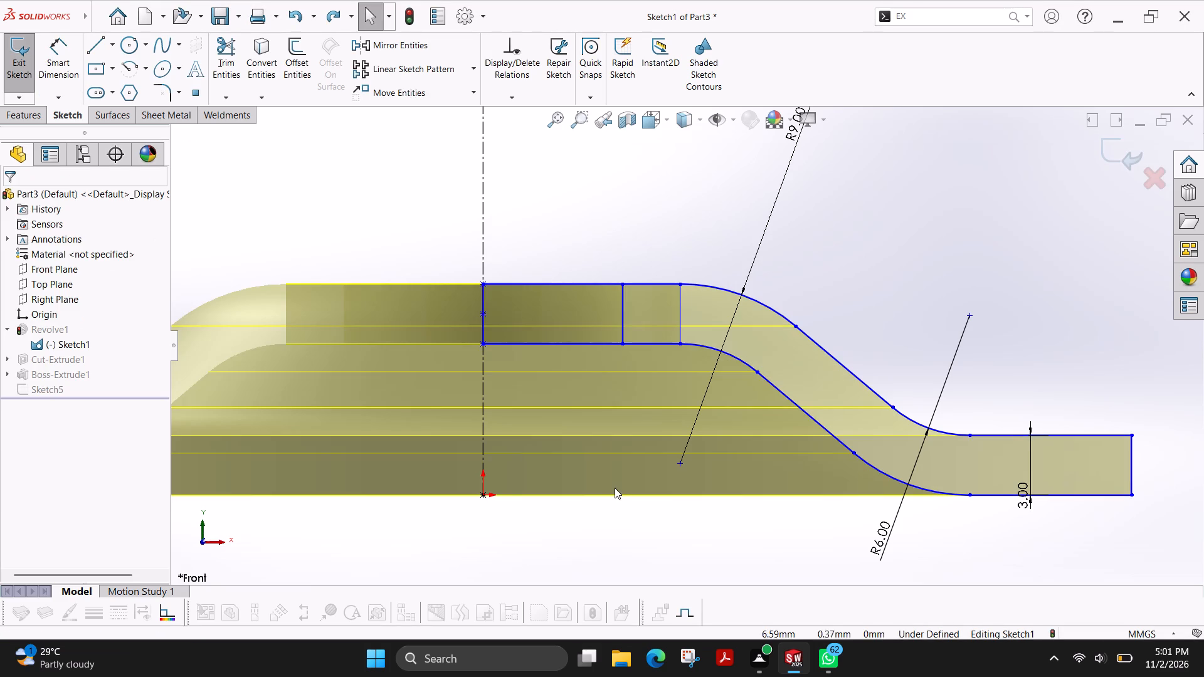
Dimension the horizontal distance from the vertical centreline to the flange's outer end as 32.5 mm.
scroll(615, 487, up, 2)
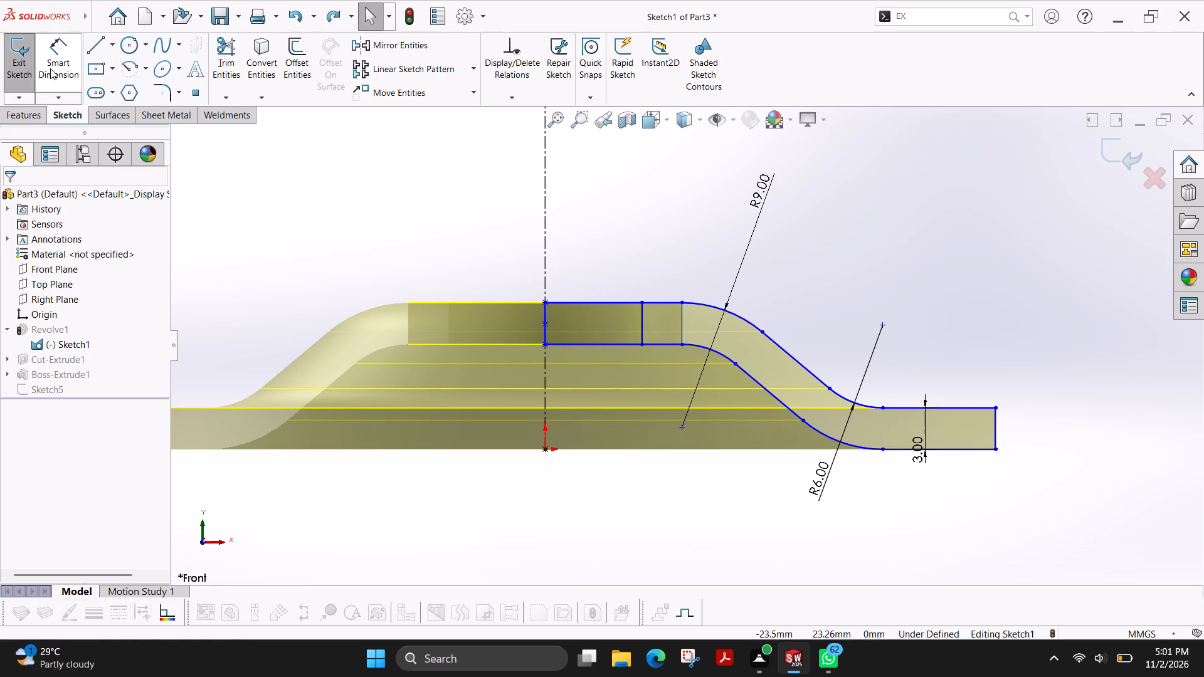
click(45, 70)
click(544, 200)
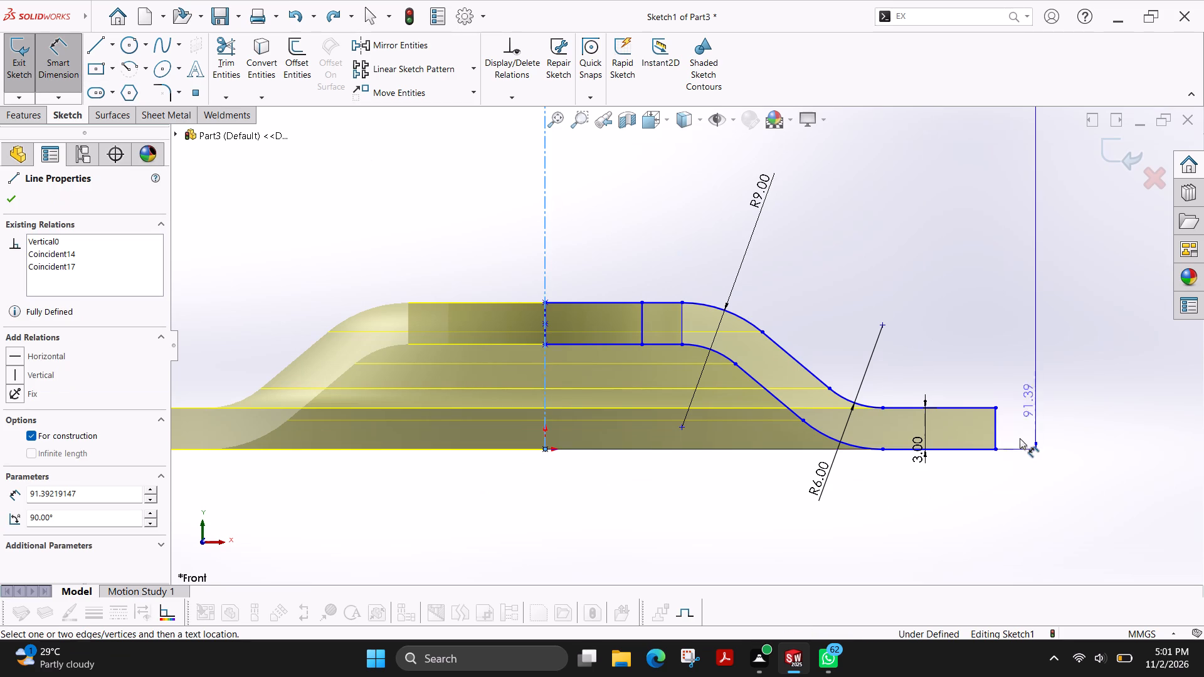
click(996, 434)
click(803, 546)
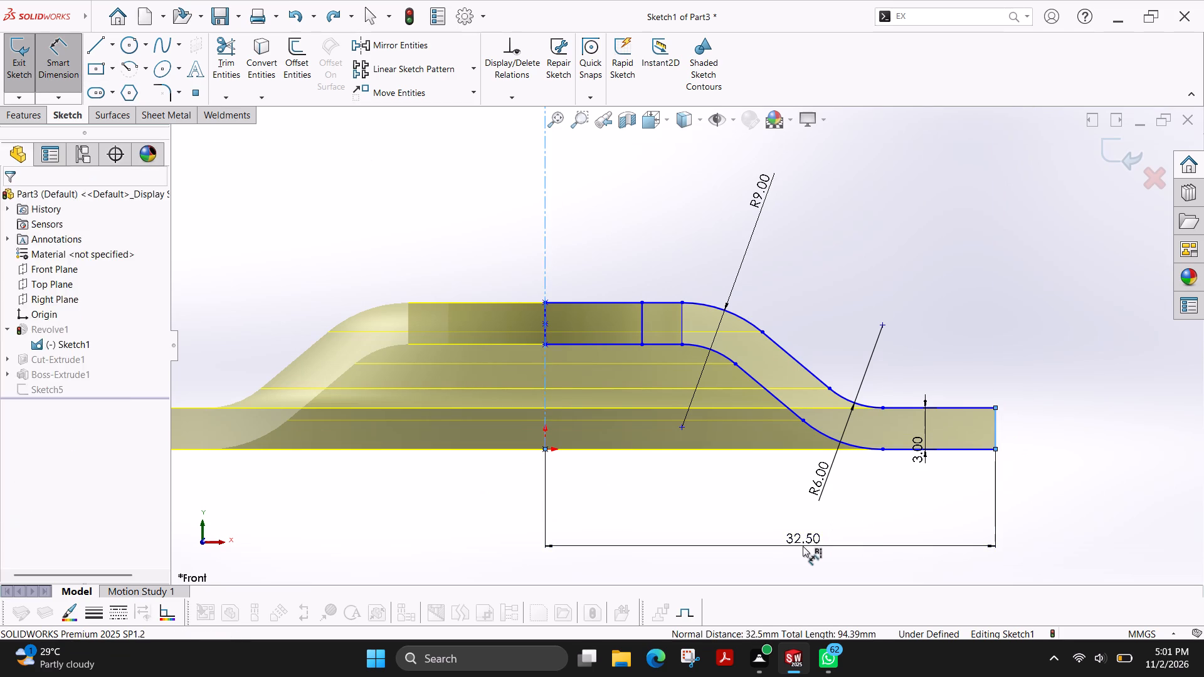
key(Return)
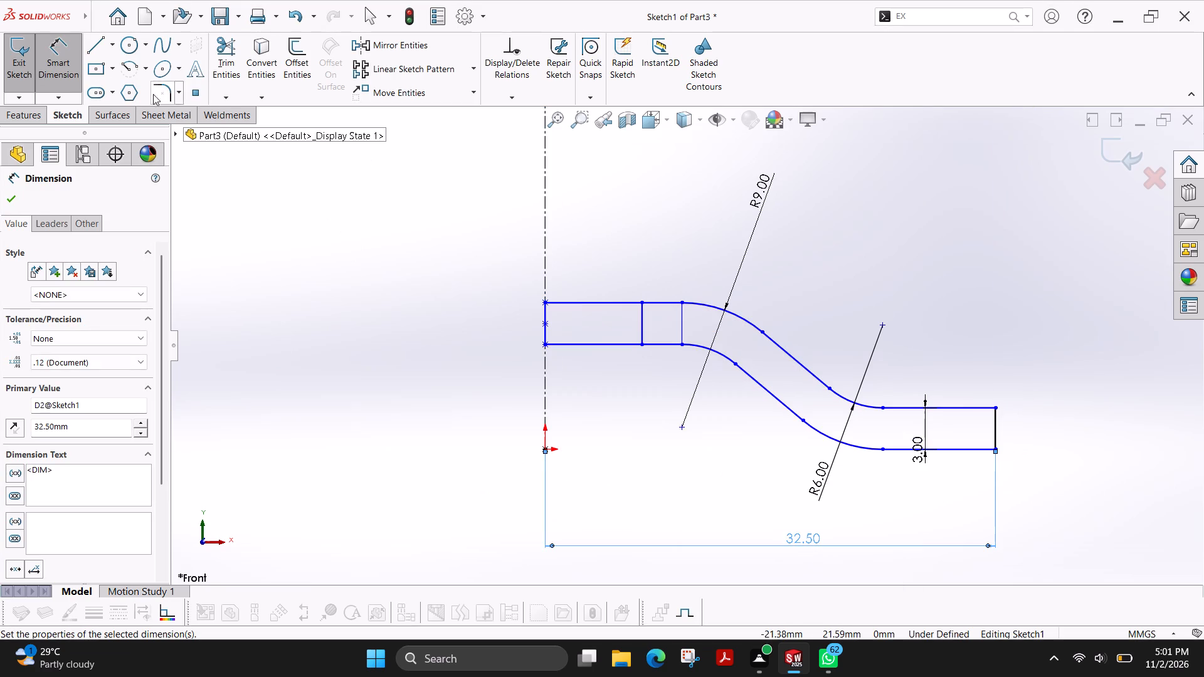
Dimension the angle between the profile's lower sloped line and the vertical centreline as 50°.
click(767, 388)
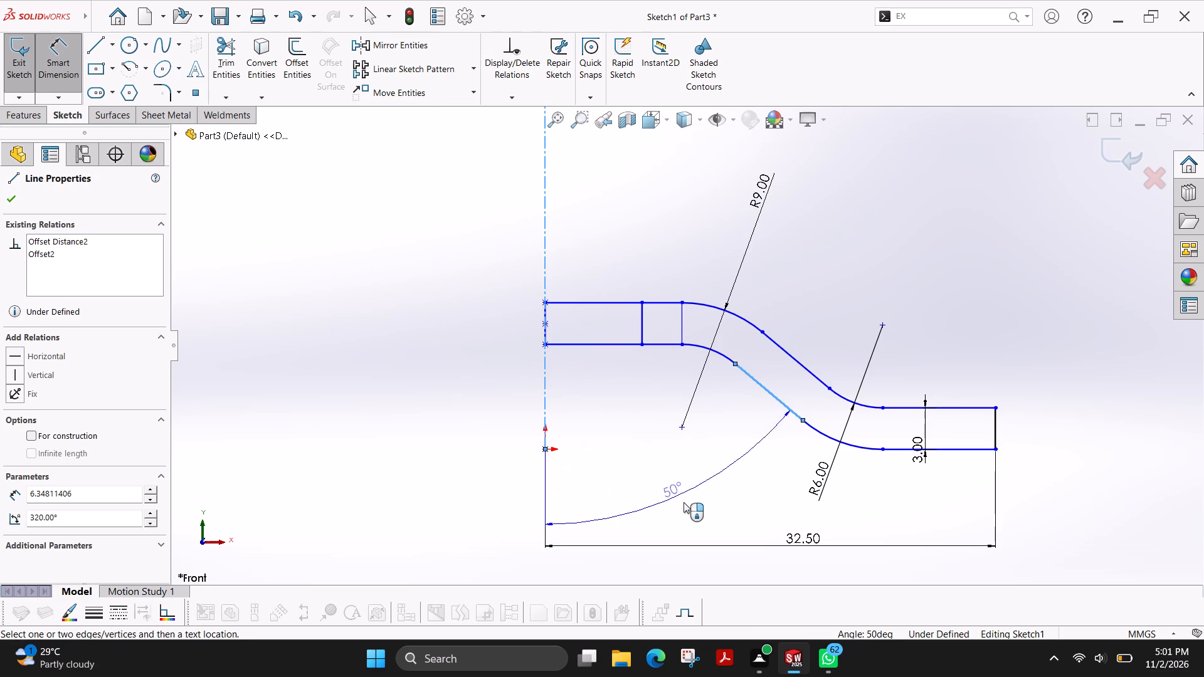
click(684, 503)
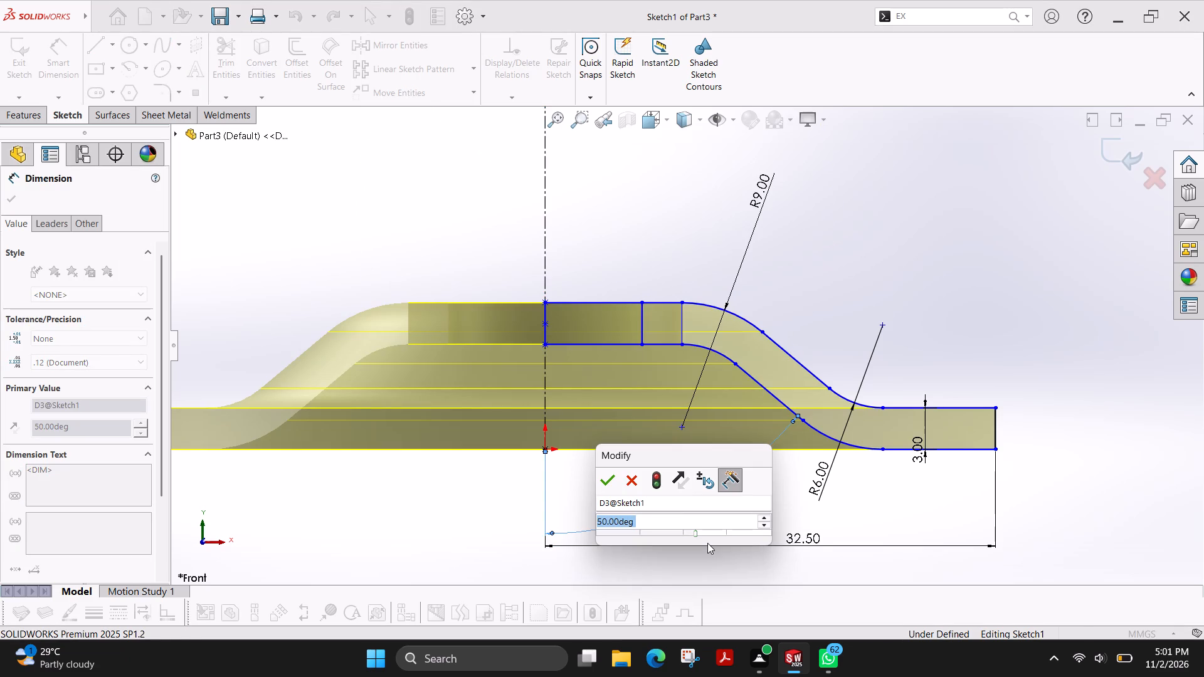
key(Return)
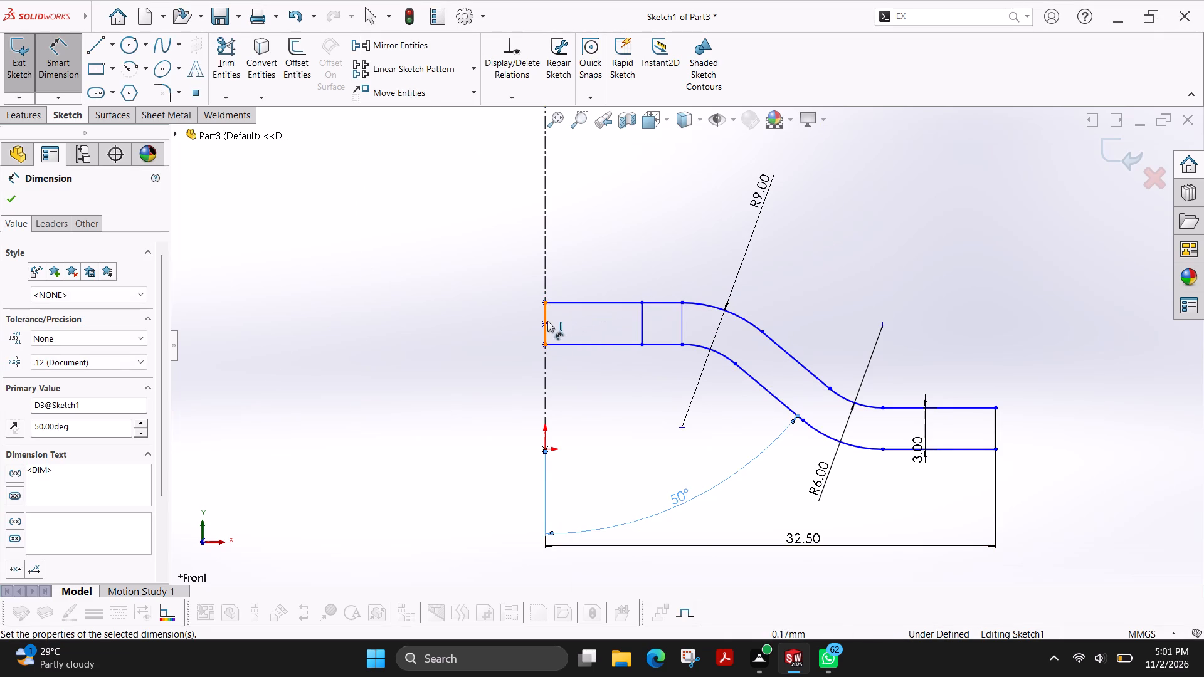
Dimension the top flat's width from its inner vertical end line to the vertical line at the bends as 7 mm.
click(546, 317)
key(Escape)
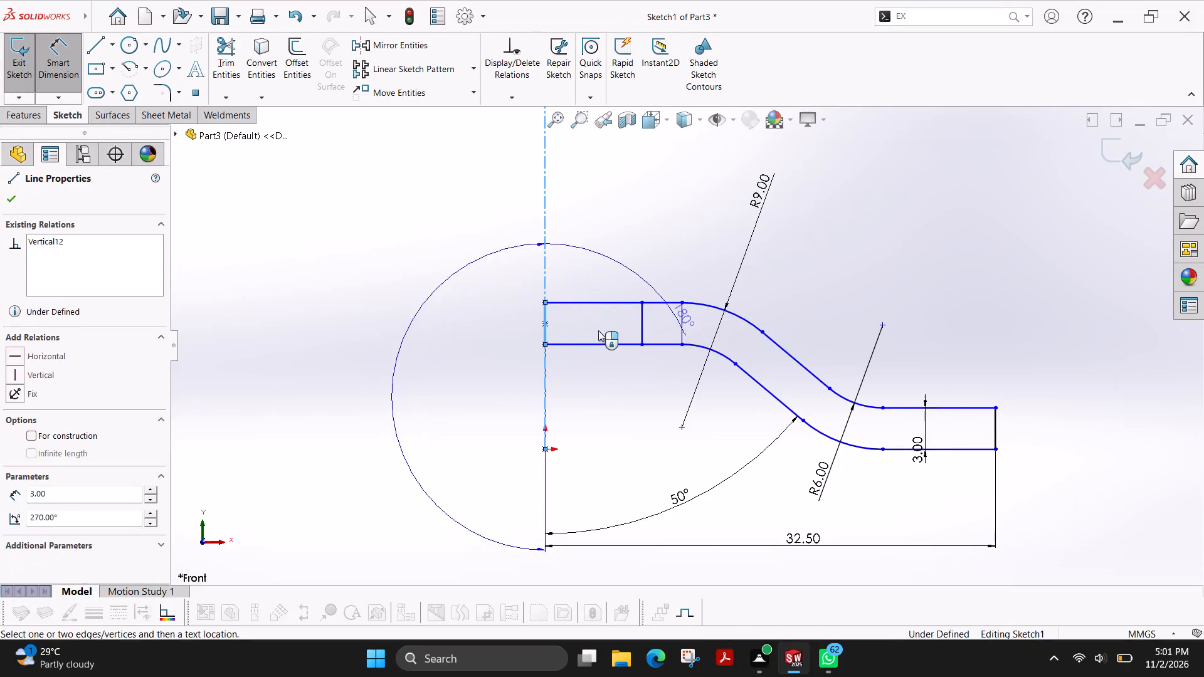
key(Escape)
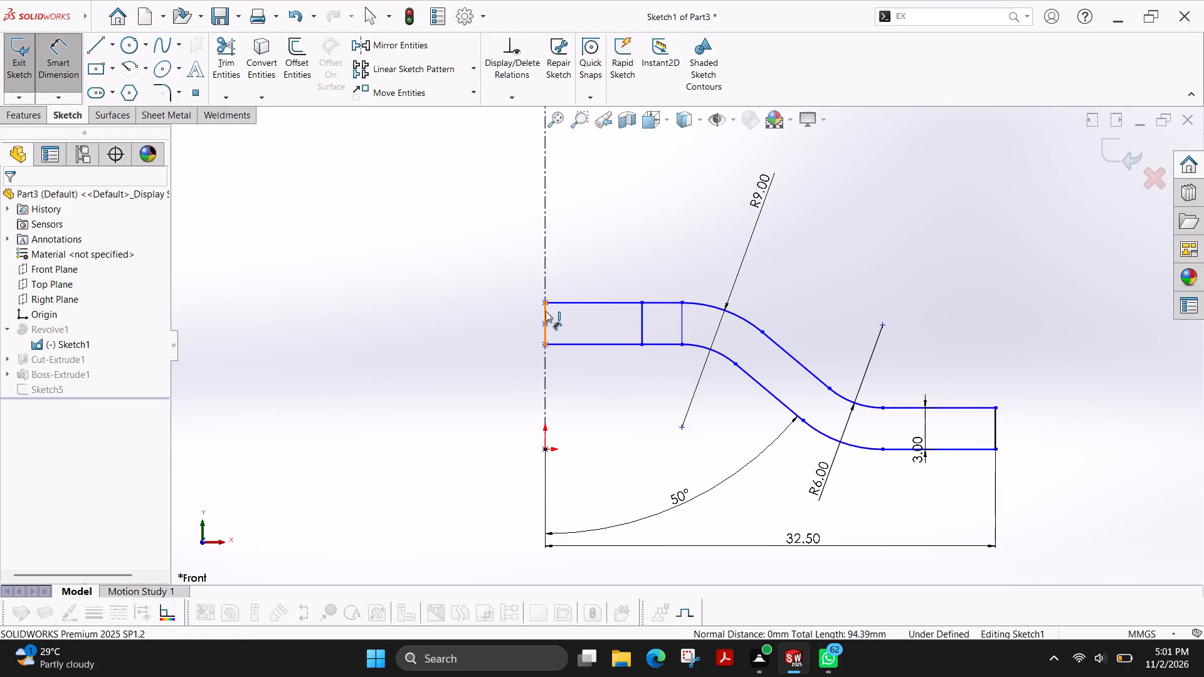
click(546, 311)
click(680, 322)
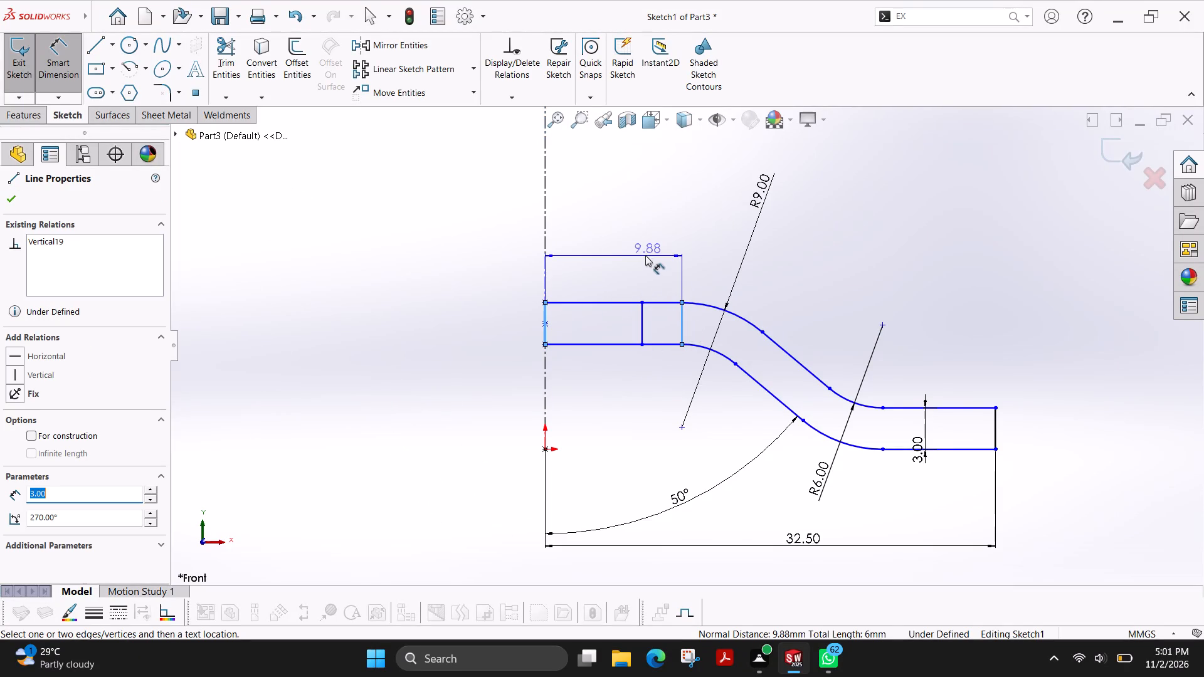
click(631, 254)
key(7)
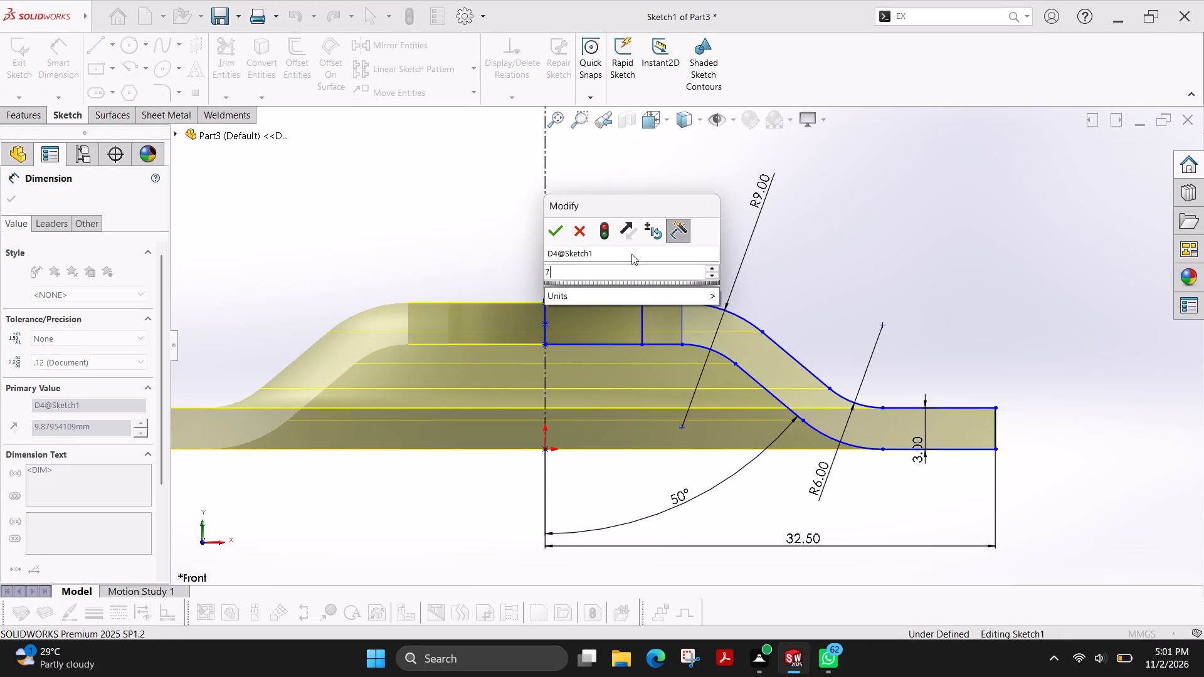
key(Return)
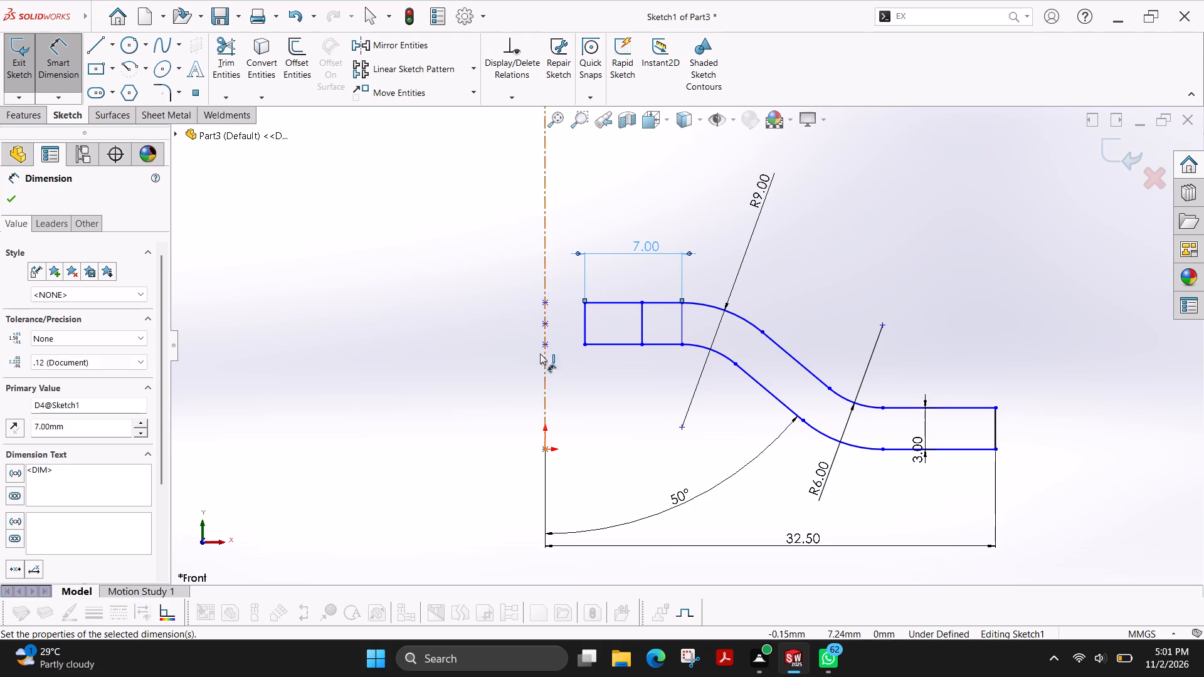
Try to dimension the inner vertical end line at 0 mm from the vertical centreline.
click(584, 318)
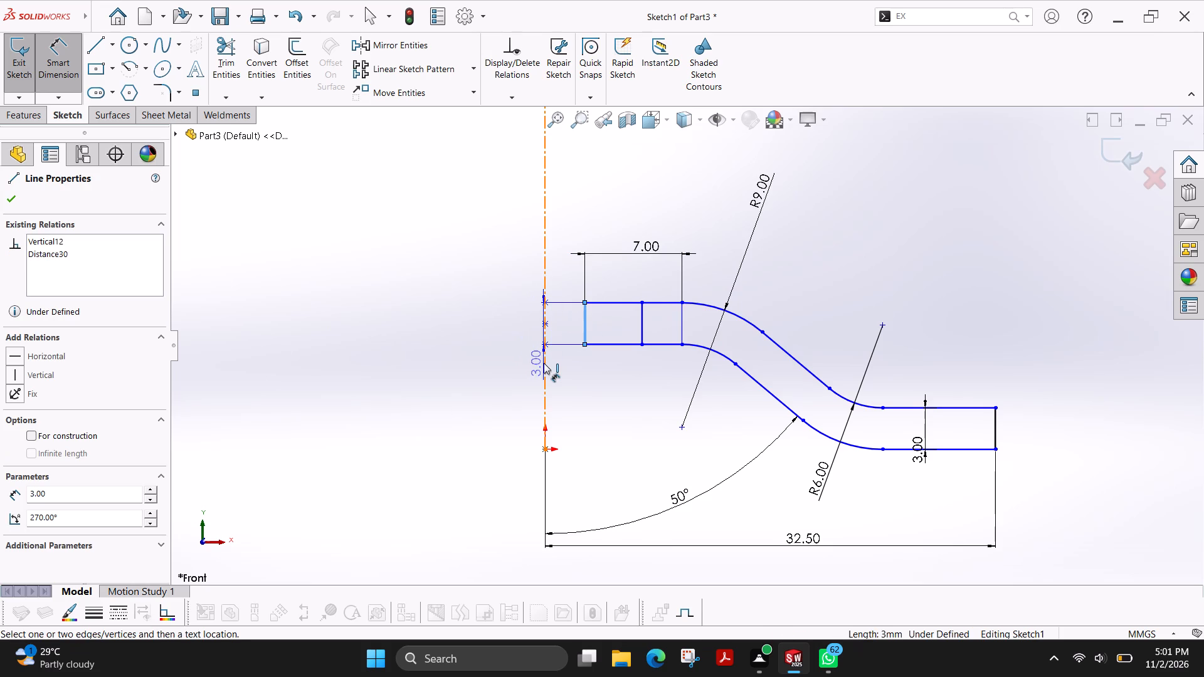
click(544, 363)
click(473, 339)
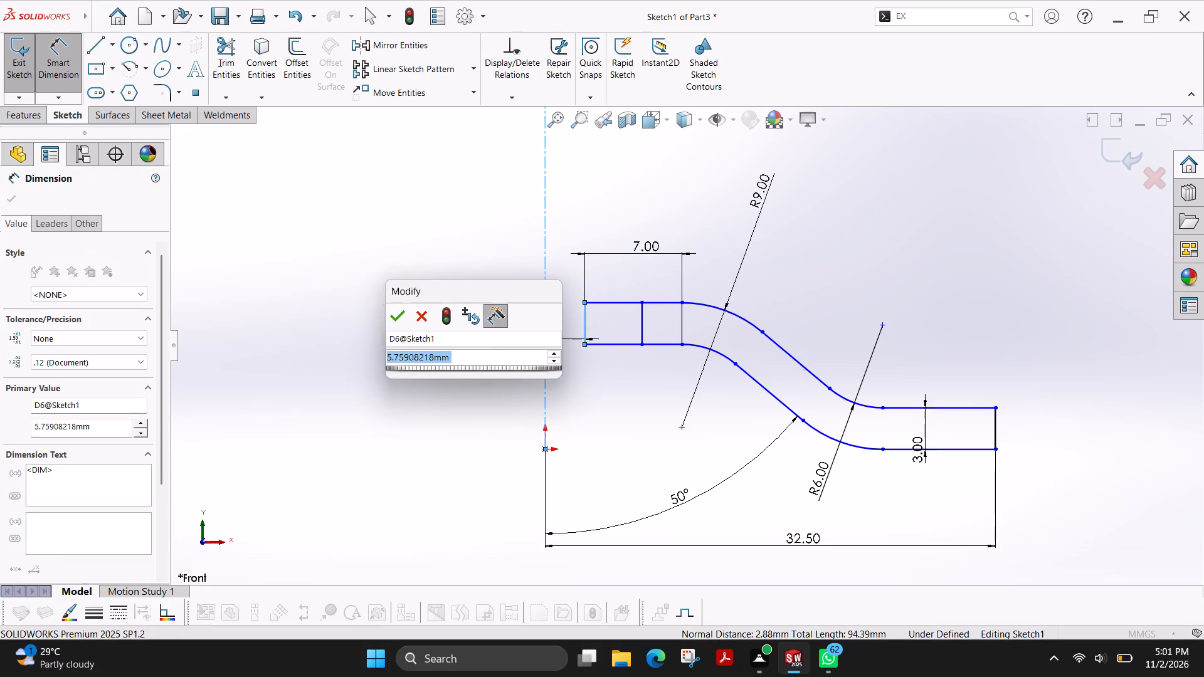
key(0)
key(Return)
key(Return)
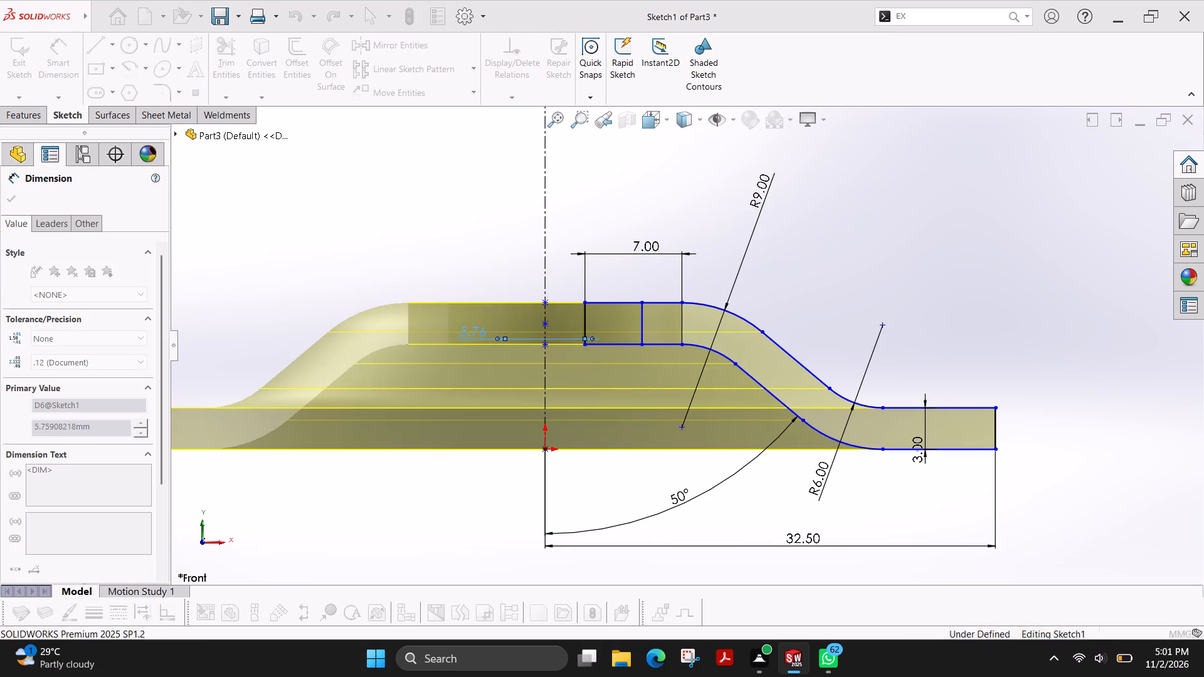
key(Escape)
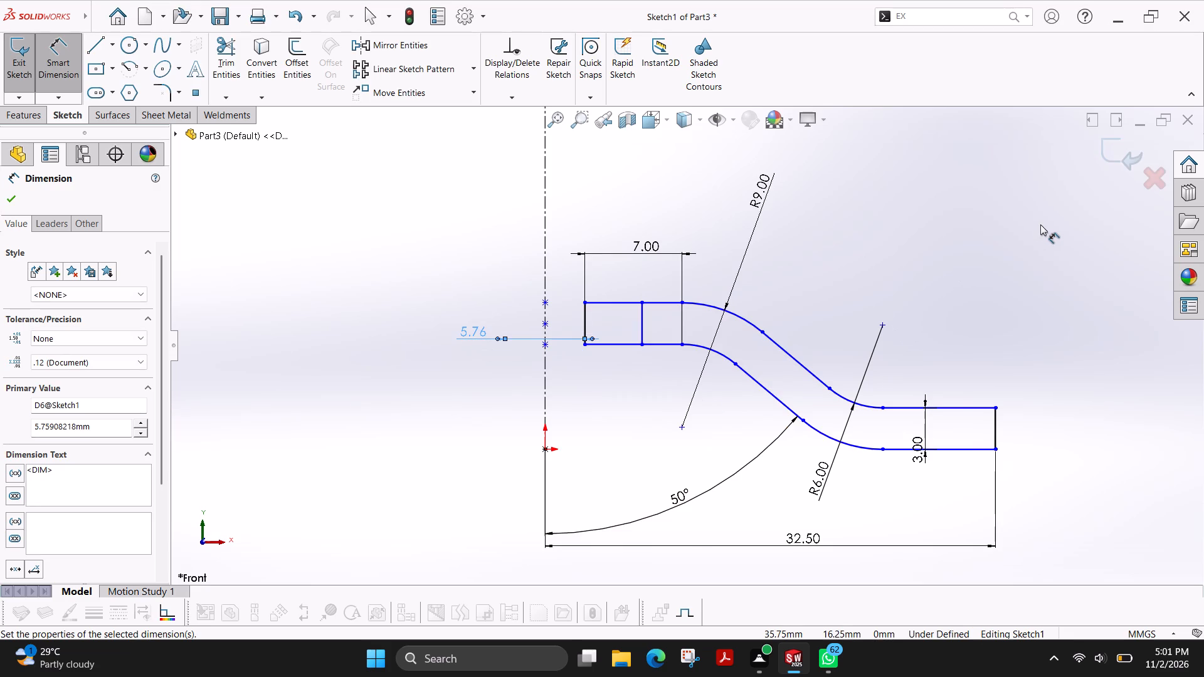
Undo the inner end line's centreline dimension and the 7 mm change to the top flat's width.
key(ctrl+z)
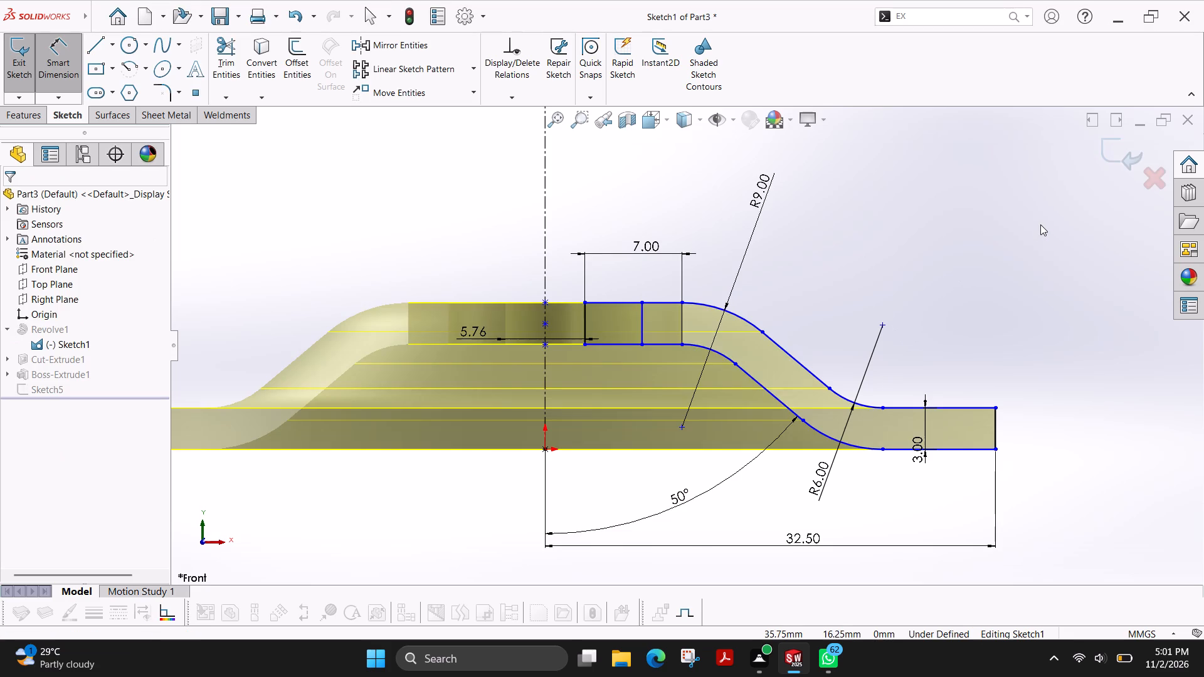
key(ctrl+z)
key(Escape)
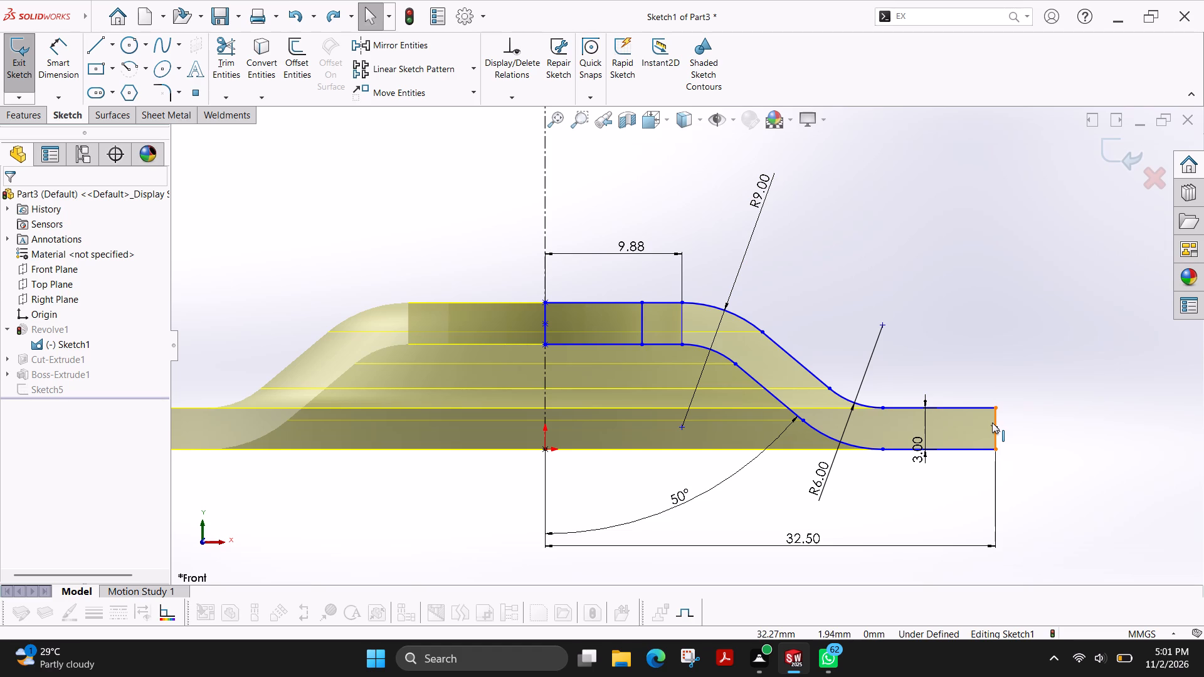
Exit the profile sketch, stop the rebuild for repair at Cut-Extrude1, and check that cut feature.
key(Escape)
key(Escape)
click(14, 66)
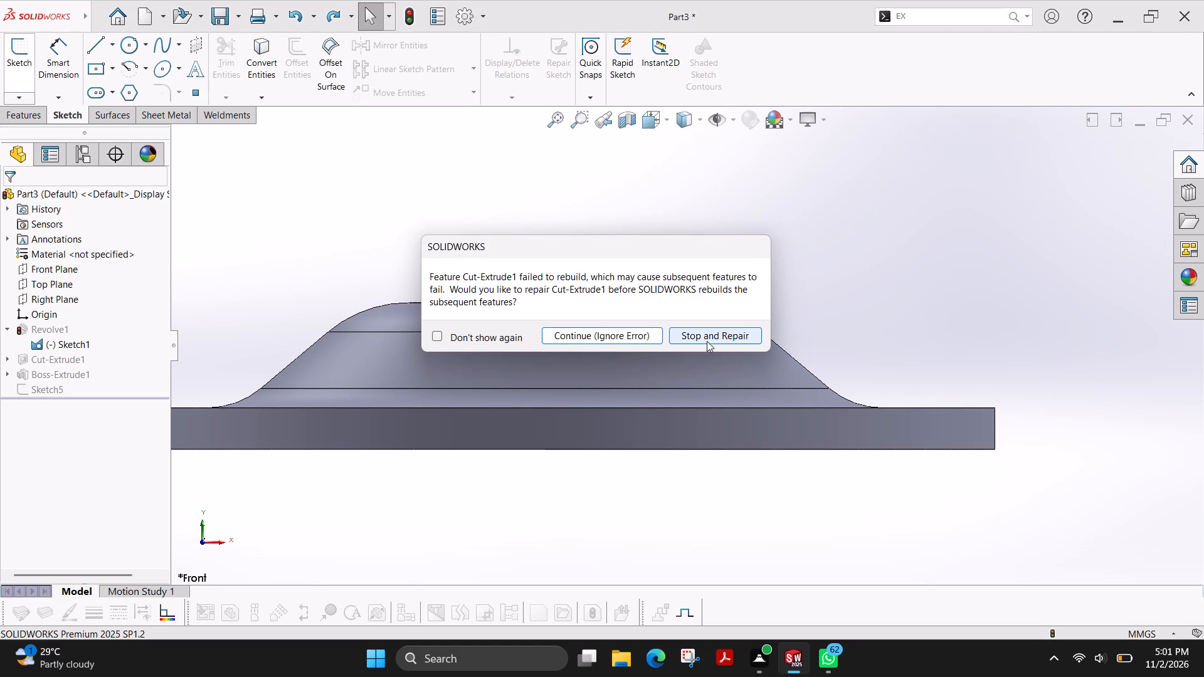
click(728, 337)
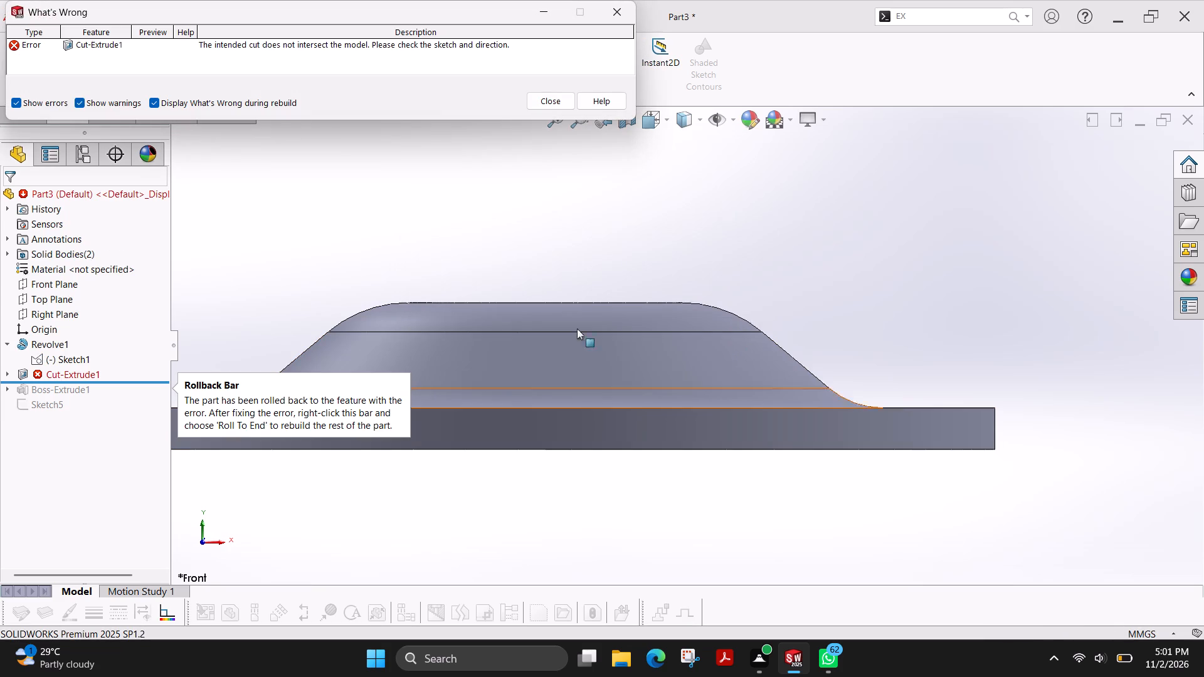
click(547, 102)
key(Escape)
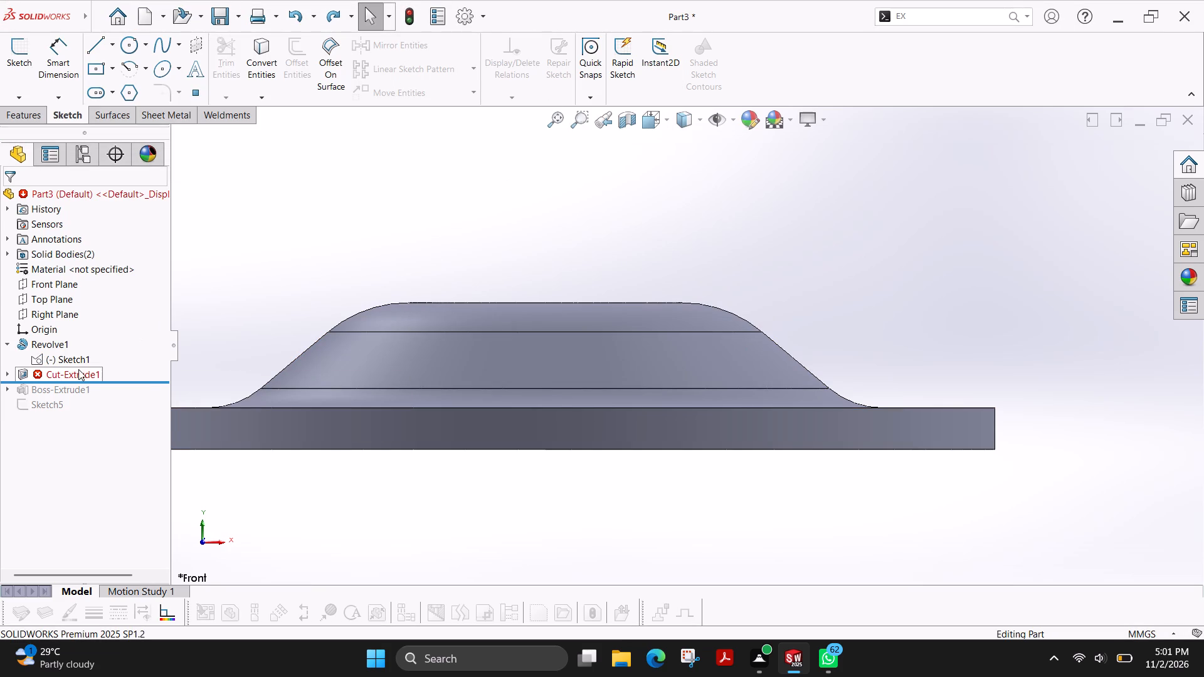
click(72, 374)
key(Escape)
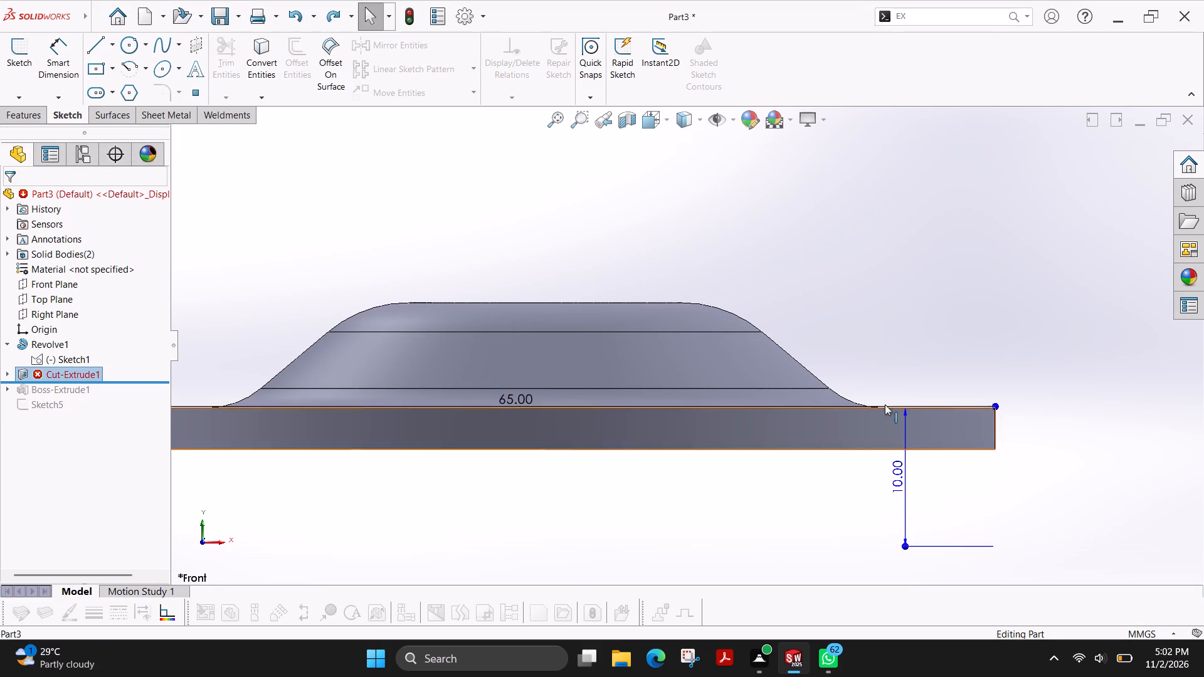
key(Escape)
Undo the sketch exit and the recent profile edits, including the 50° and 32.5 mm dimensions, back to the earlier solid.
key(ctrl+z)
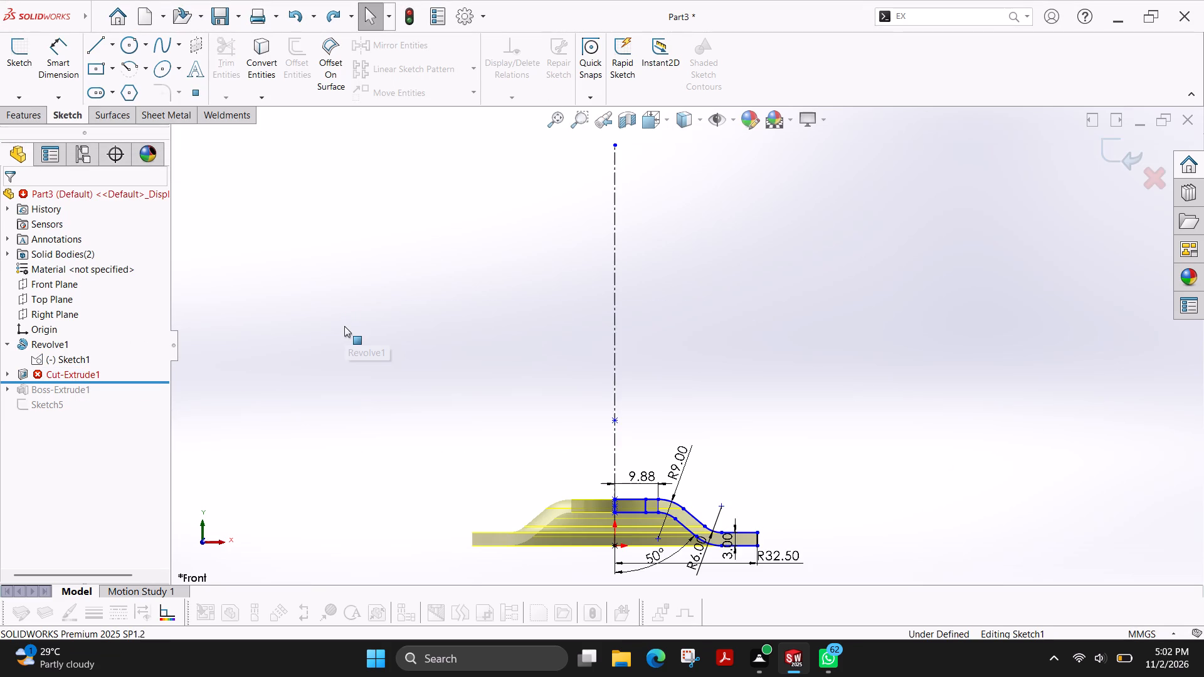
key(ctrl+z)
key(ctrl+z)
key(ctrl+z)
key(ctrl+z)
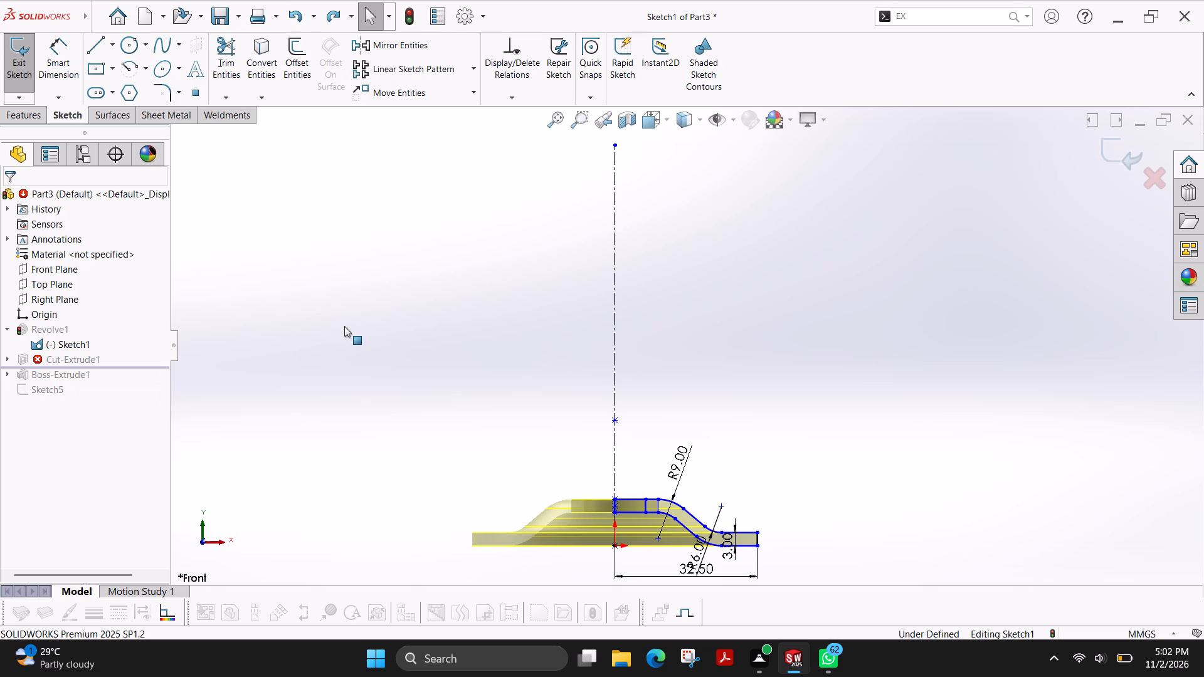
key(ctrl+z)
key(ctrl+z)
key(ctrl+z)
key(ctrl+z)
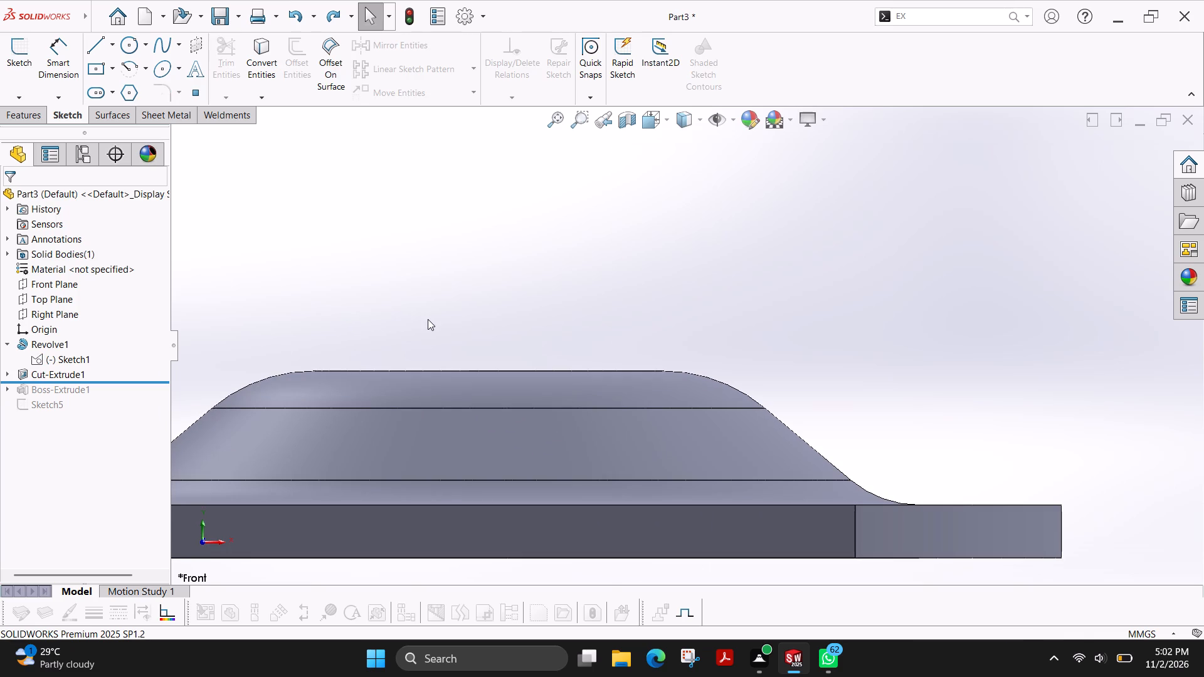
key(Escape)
Inspect the whole part from an angle above, including the flange and the raised form's top circle.
scroll(428, 323, up, 3)
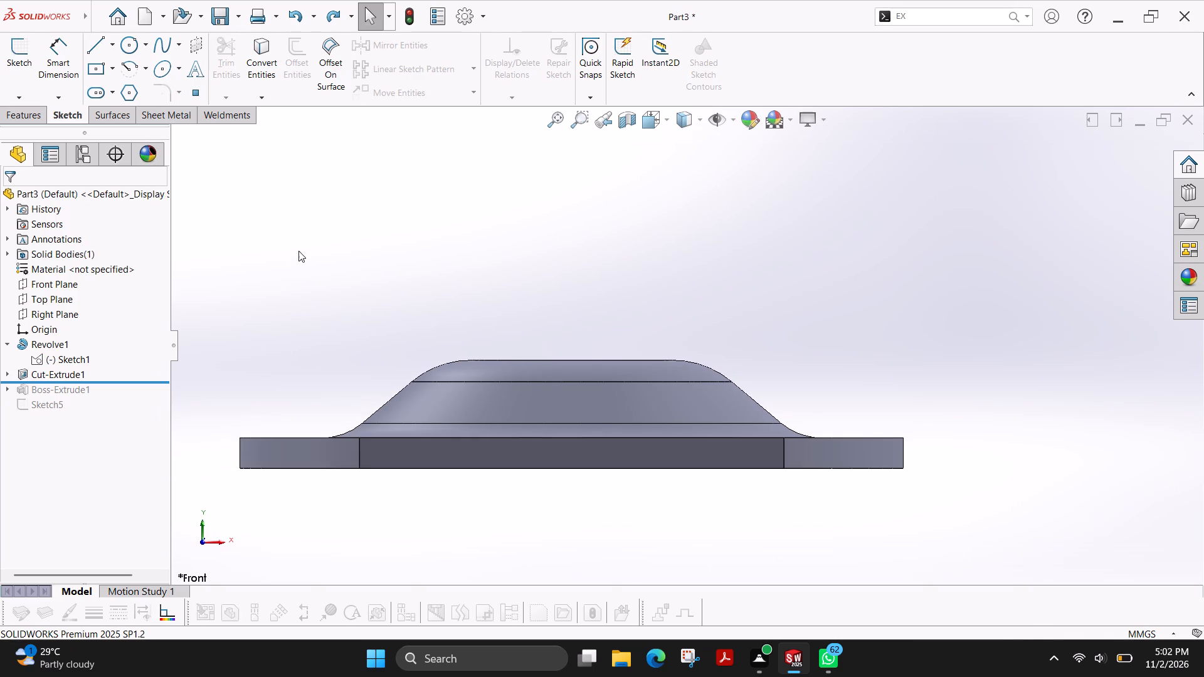
middle_drag(306, 256, 303, 379)
middle_click(303, 379)
scroll(303, 379, up, 1)
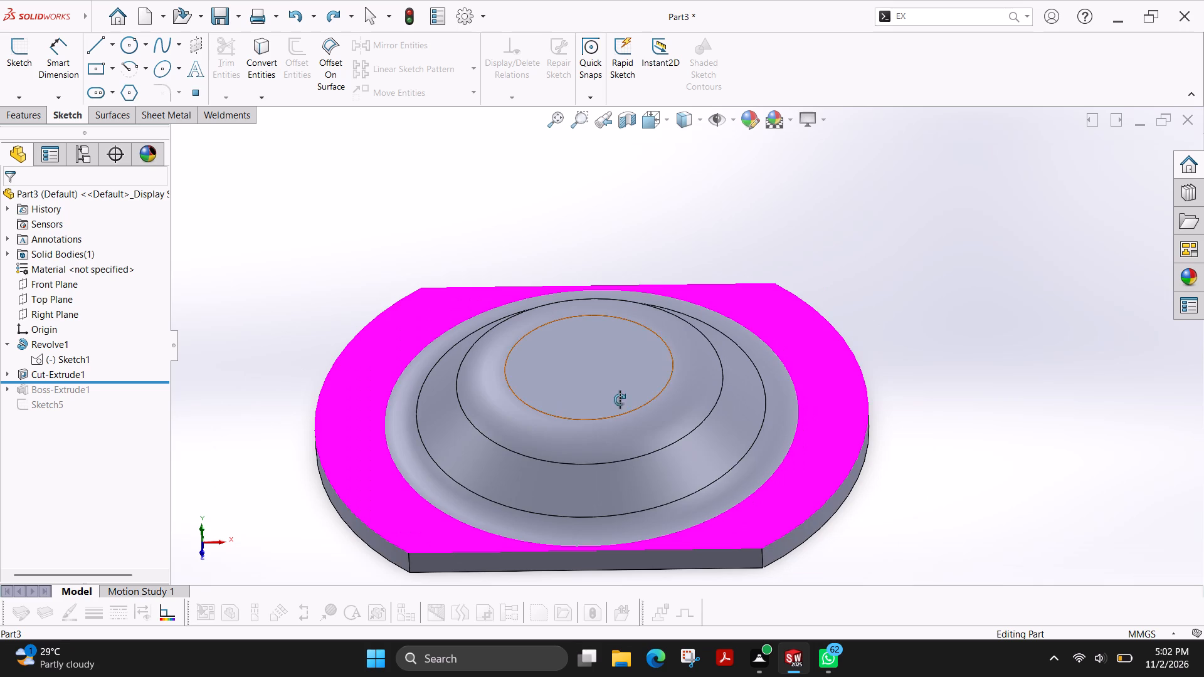
scroll(628, 399, up, 2)
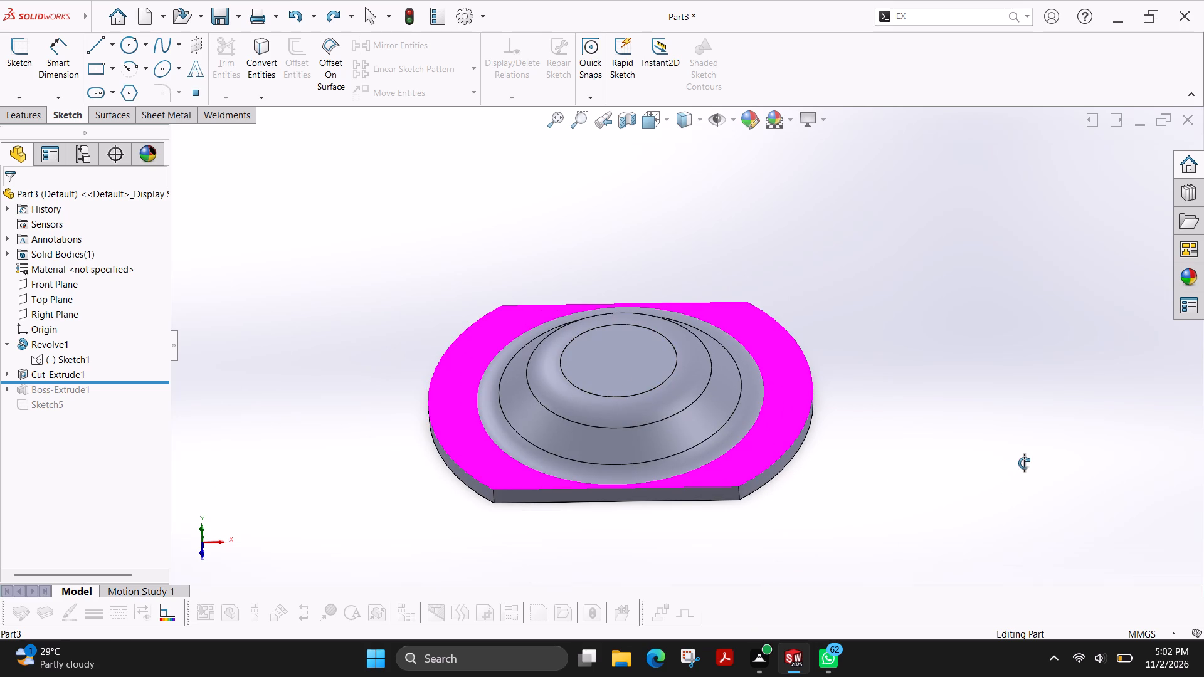
Sketch a centre rectangle about 80 by 60 mm from the origin on the flange's top face.
click(15, 55)
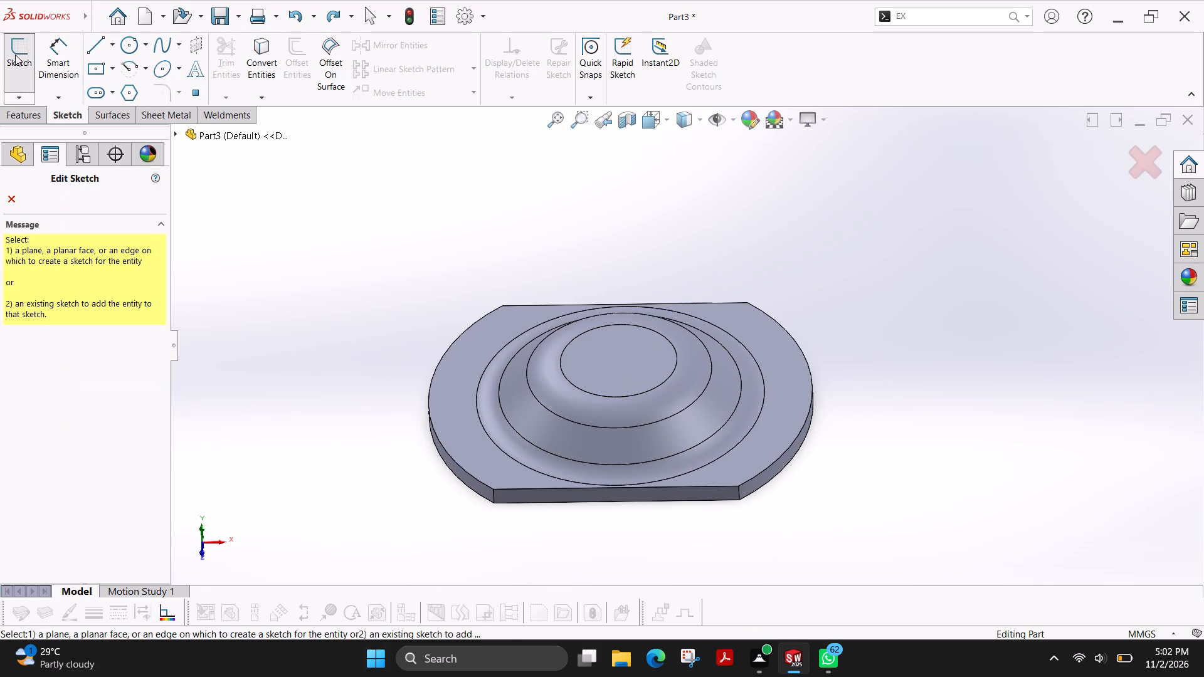
click(789, 419)
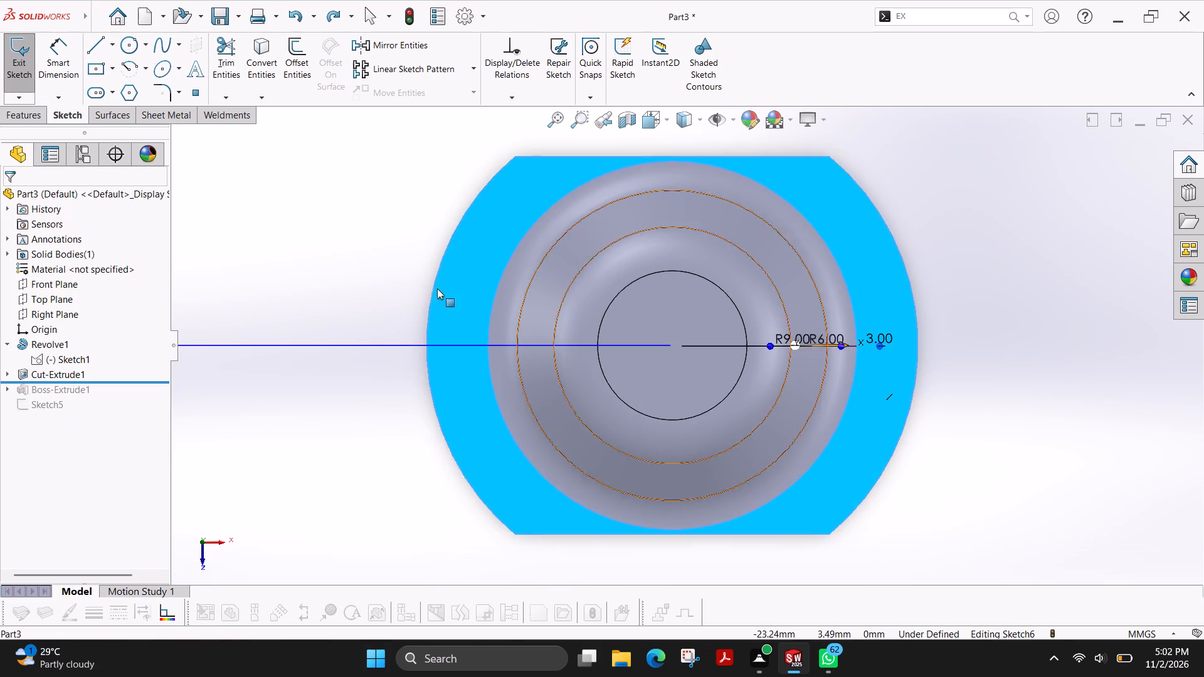
click(91, 69)
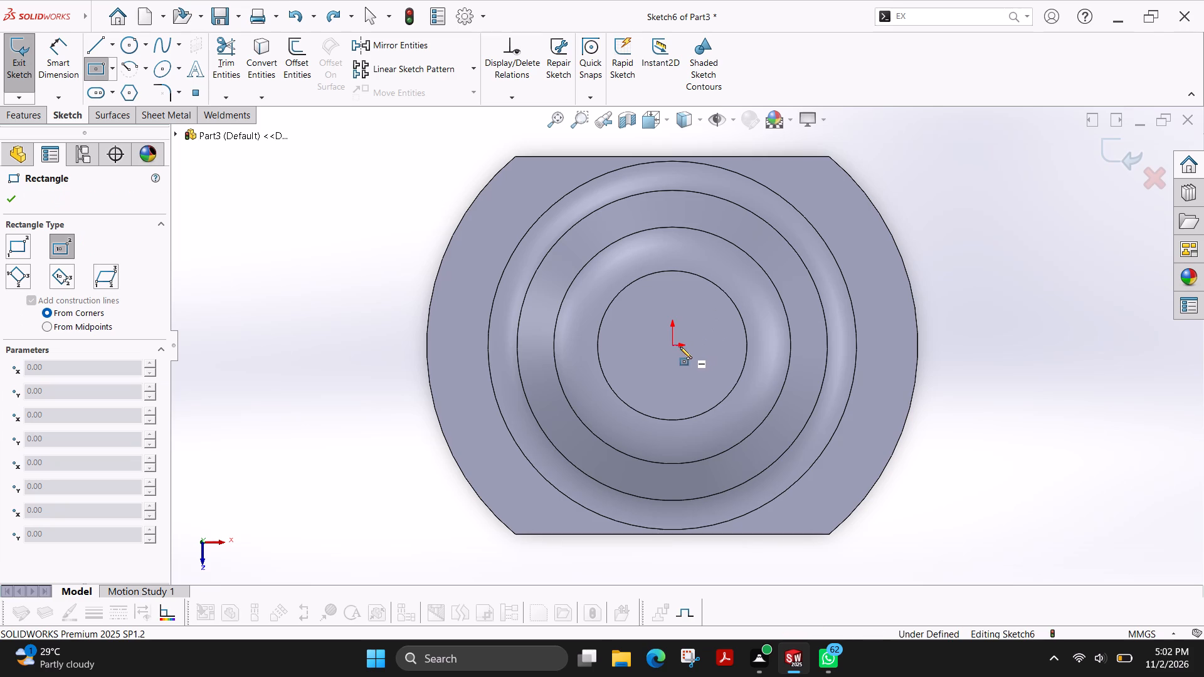
click(670, 346)
scroll(833, 243, up, 2)
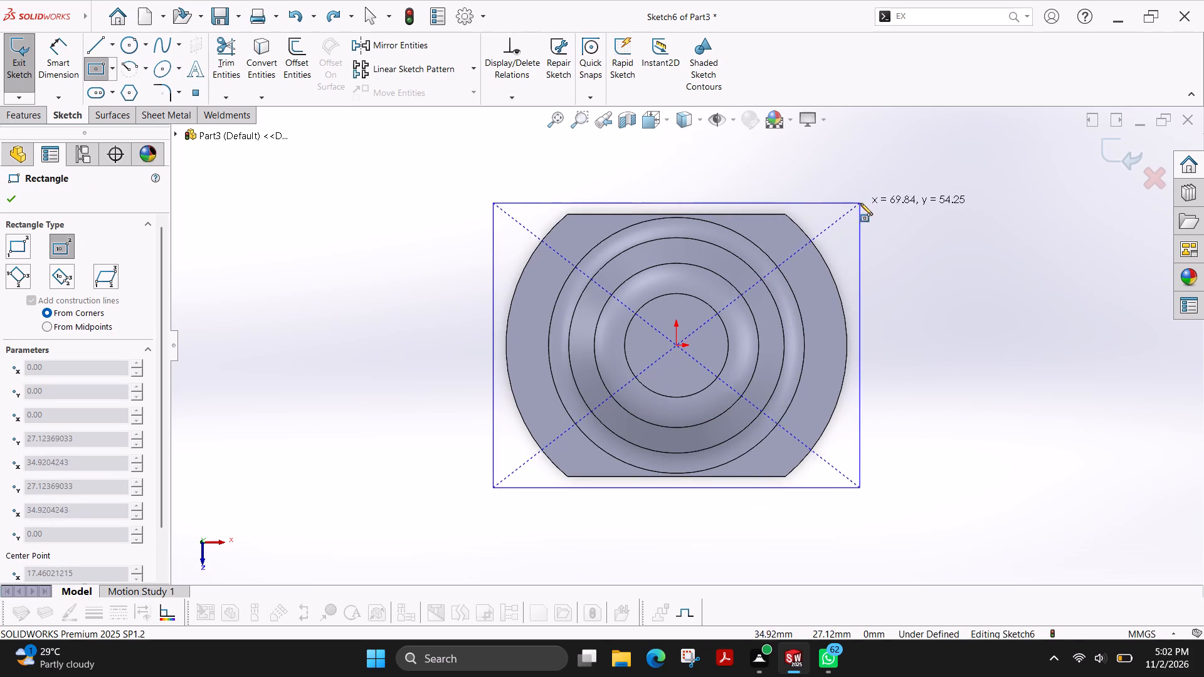
click(886, 188)
Dimension the rectangle 50 mm high and 65 mm wide.
click(50, 63)
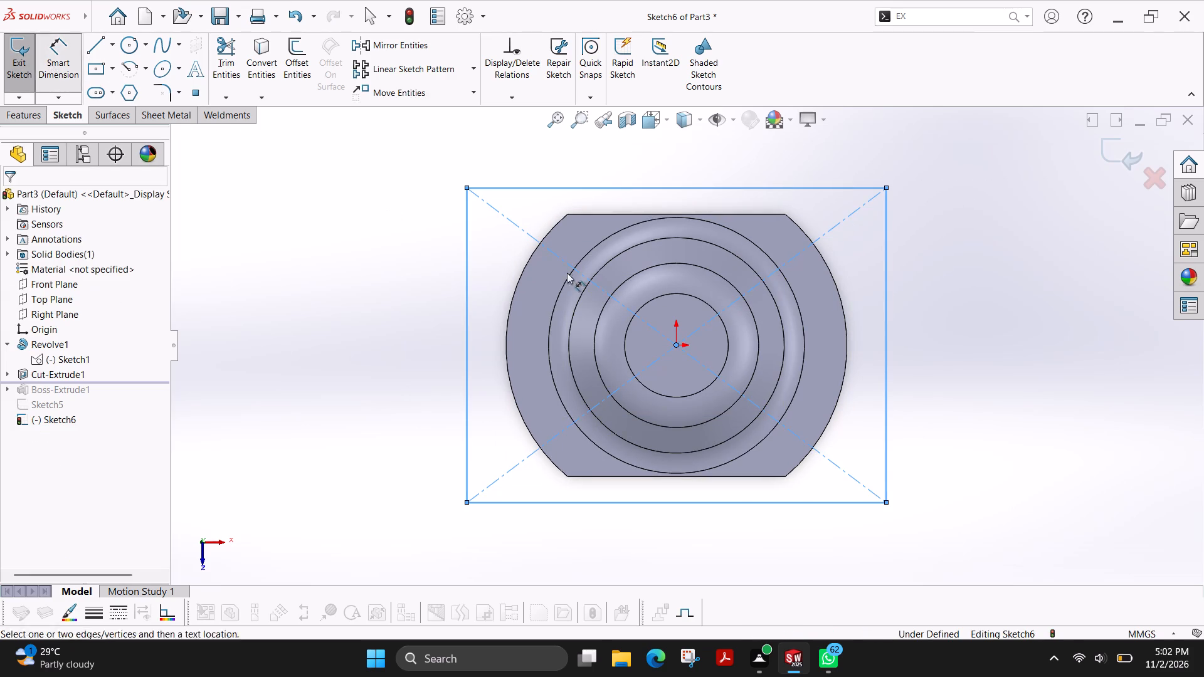
click(467, 323)
click(404, 327)
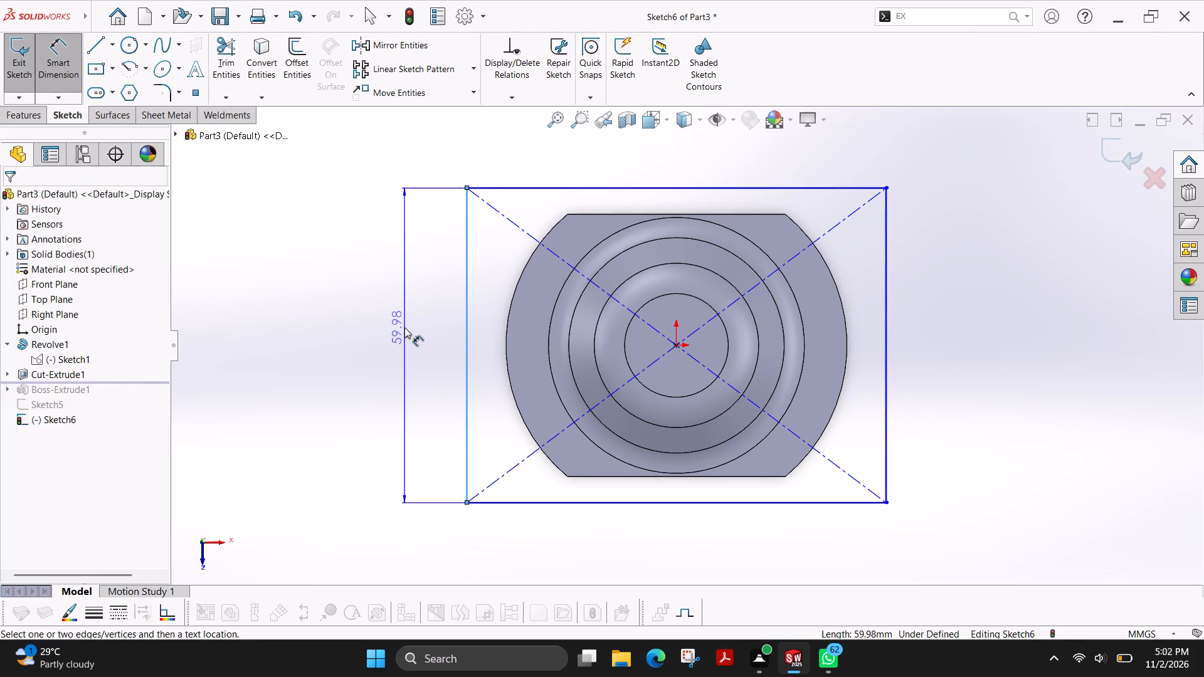
text(50)
key(Return)
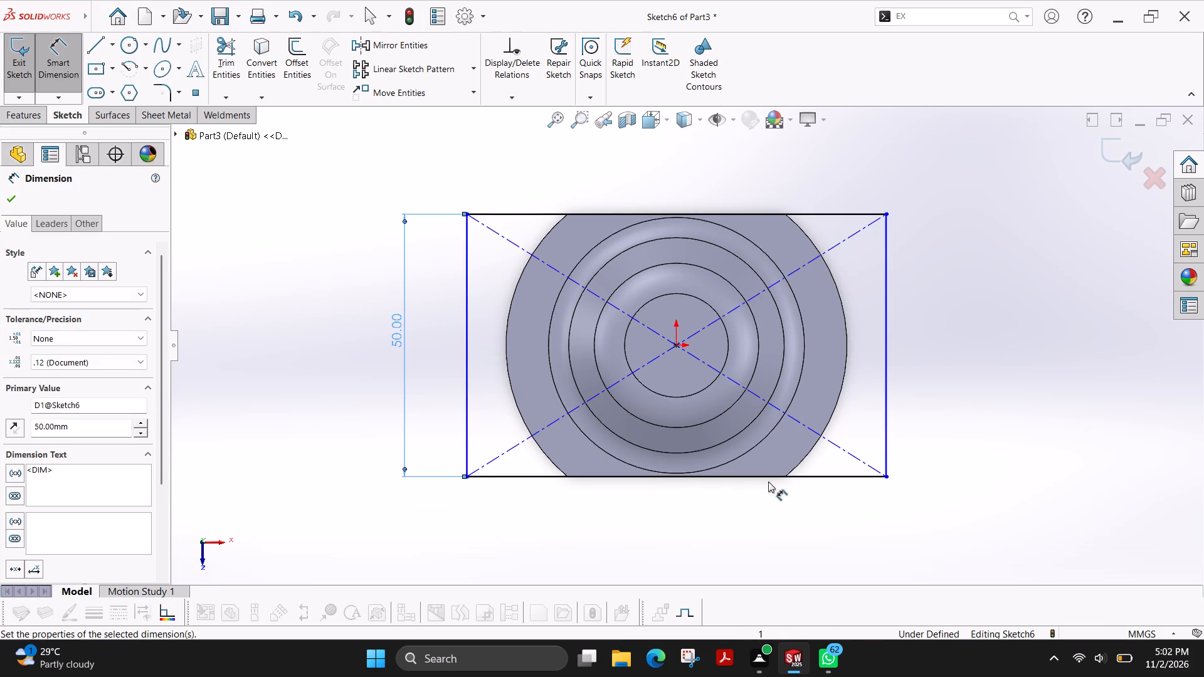
click(824, 477)
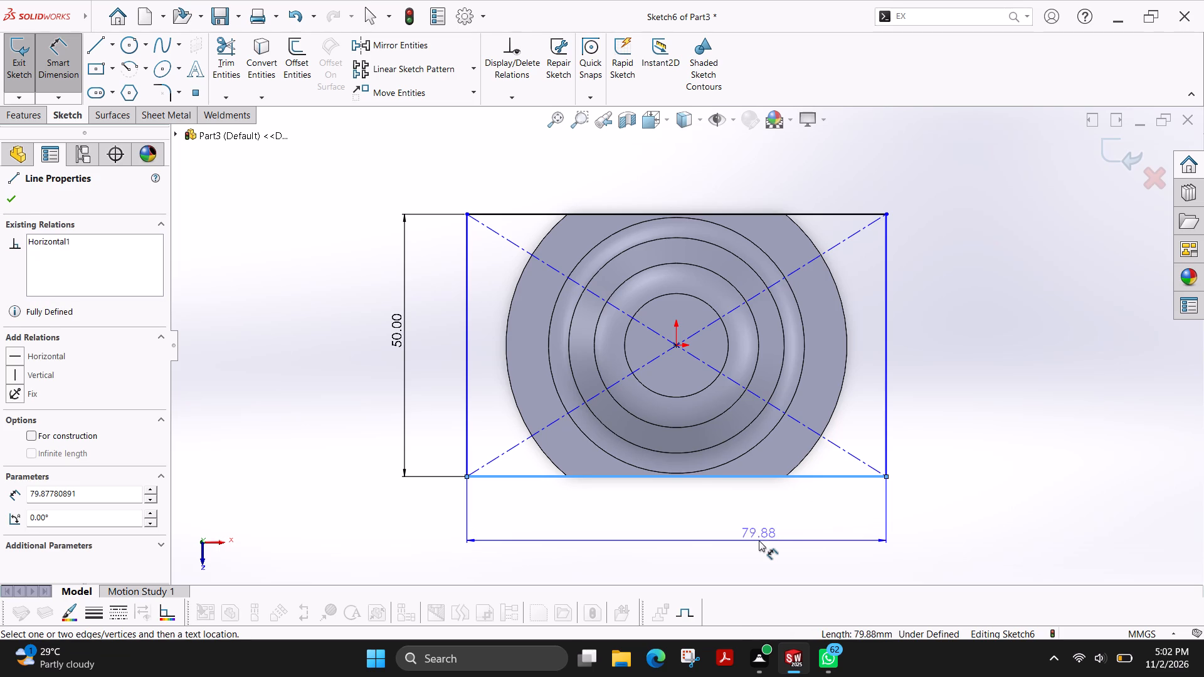
click(759, 540)
text(65)
key(Return)
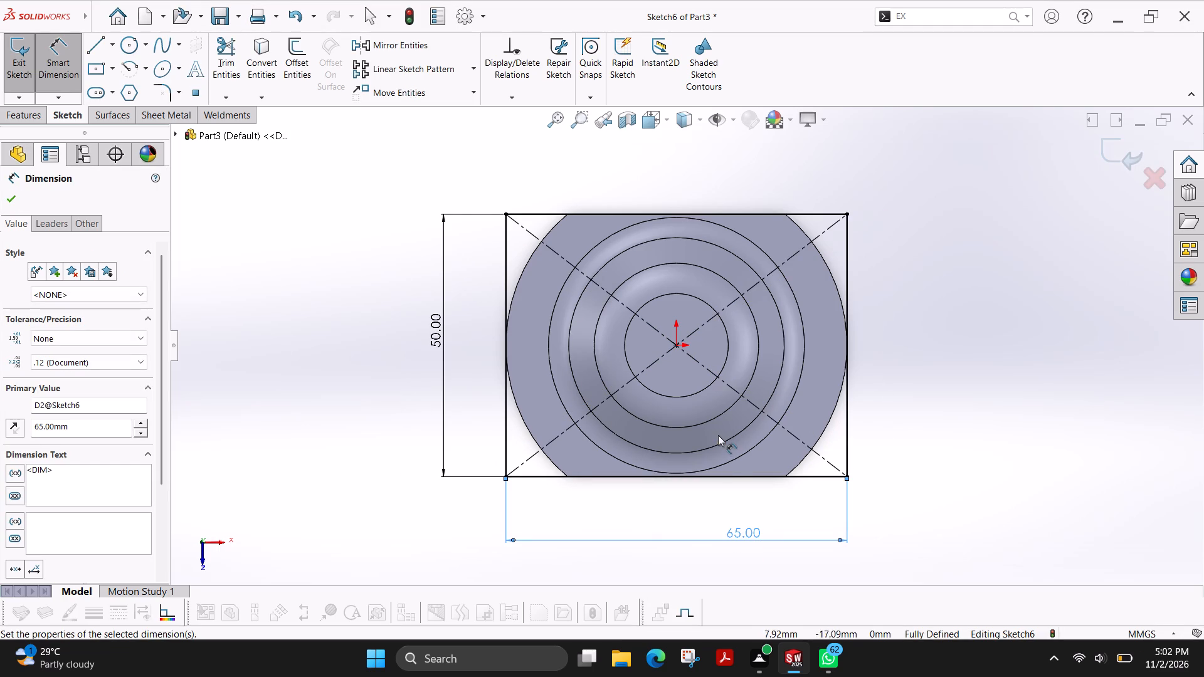
Extrude the rectangle 3 mm blind in the reversed direction, down through the flange thickness, merged with the body.
click(24, 113)
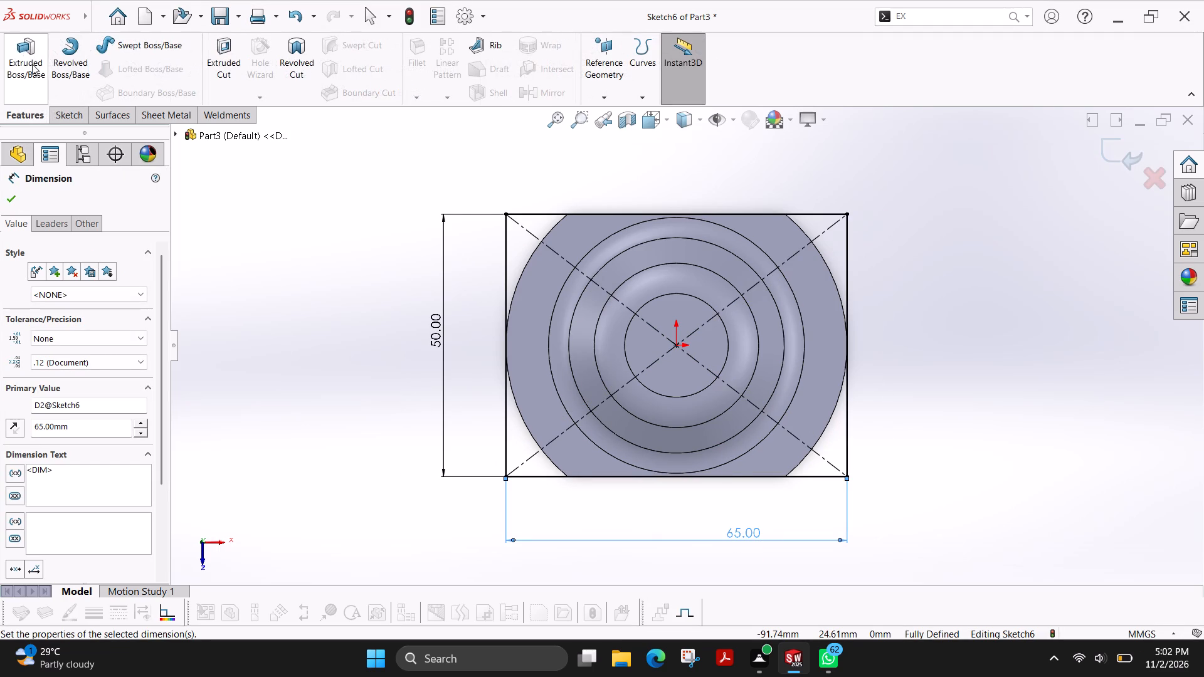
click(32, 64)
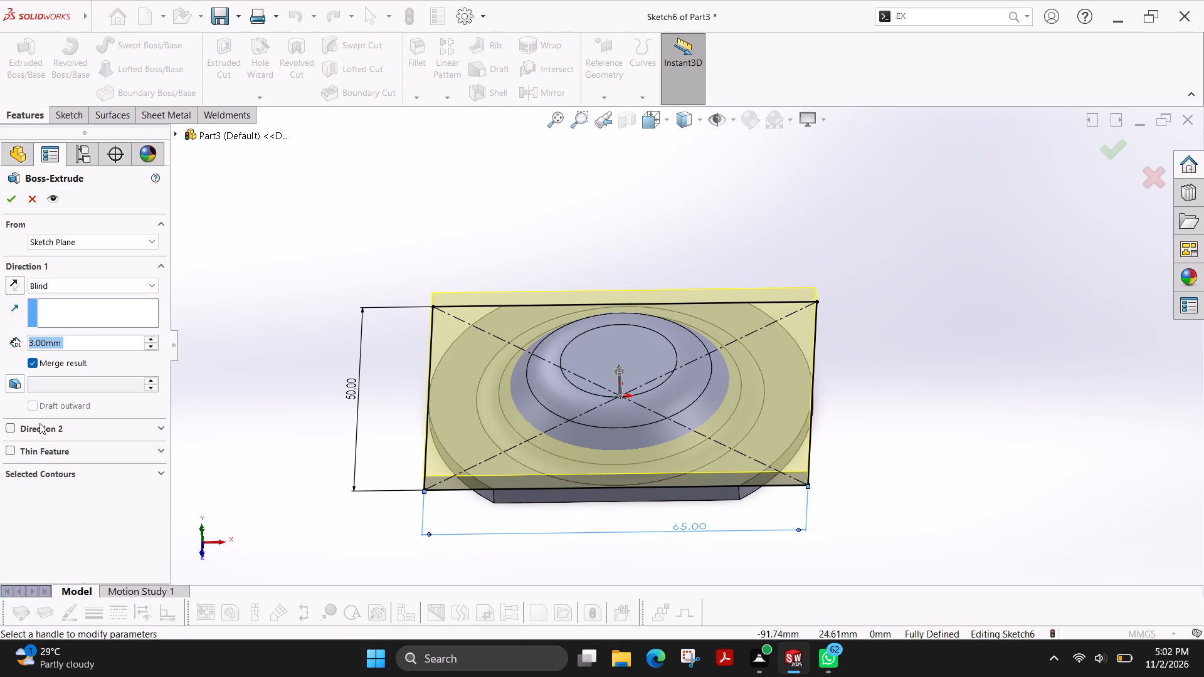
click(11, 280)
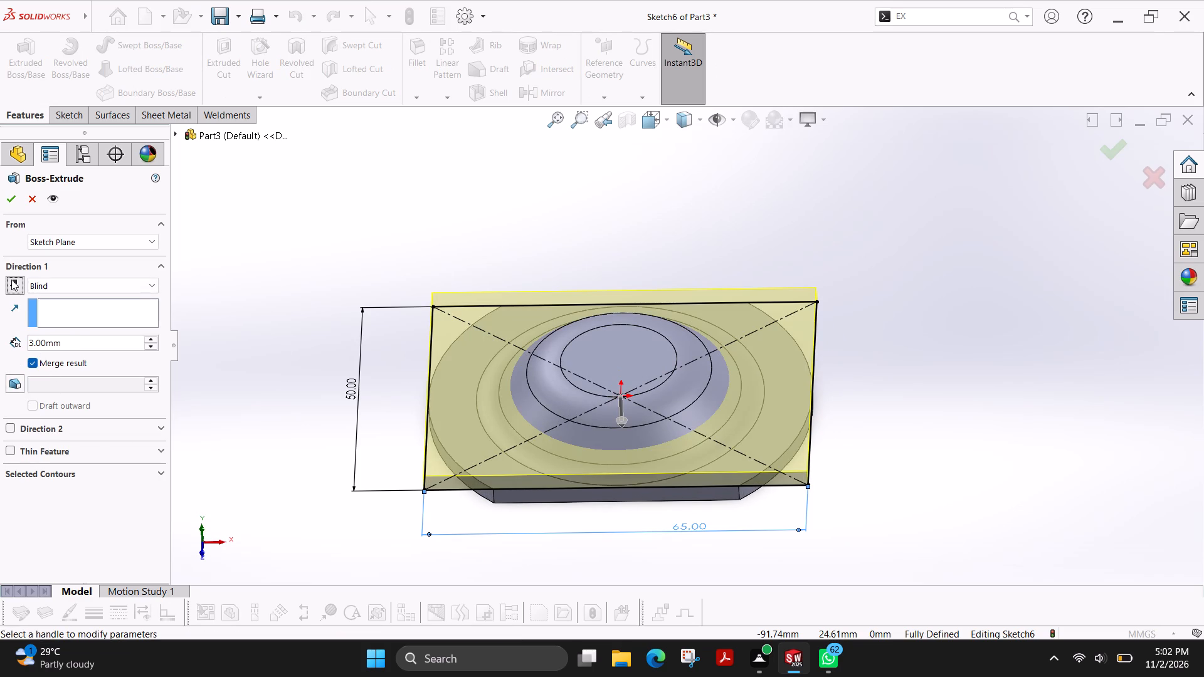
click(16, 199)
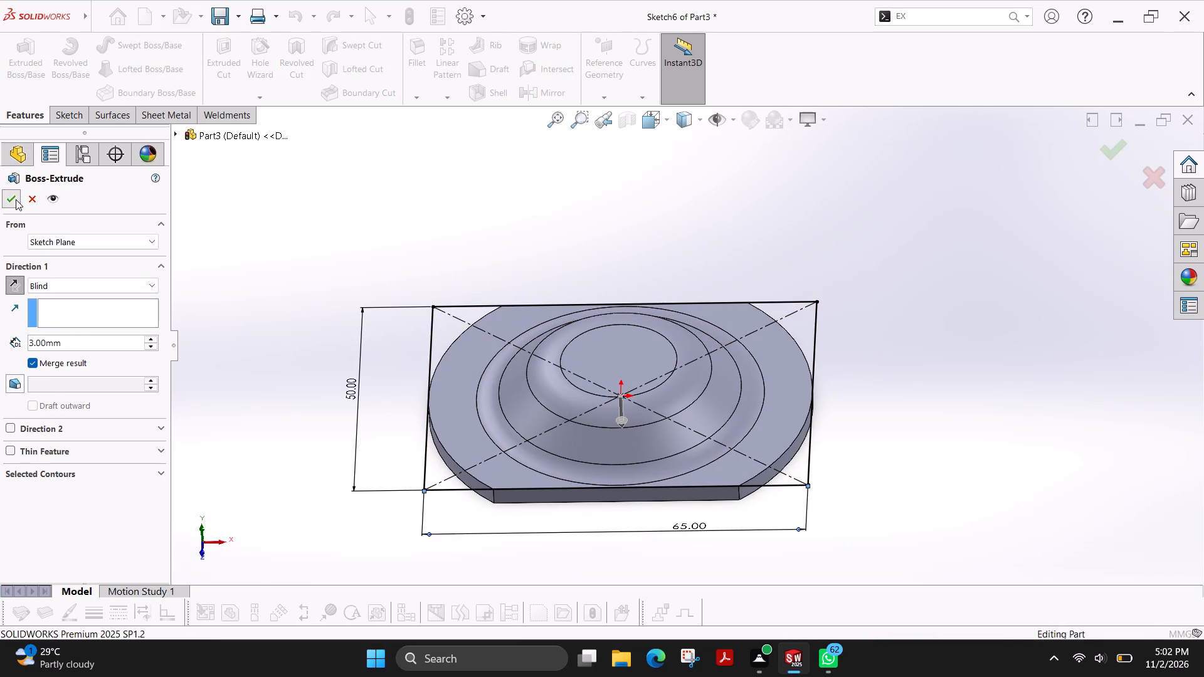
key(Escape)
middle_drag(615, 227, 612, 275)
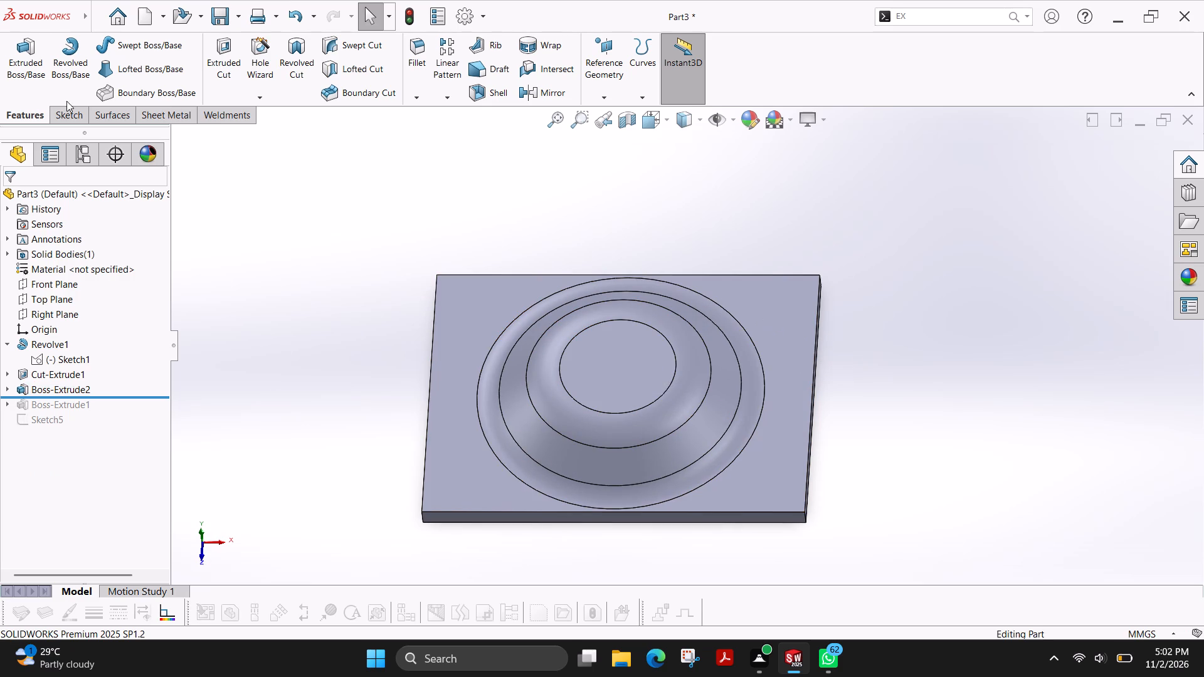
Fillet the four vertical corner edges of the rectangular flange with a 6 mm radius.
click(426, 53)
middle_drag(836, 495, 809, 414)
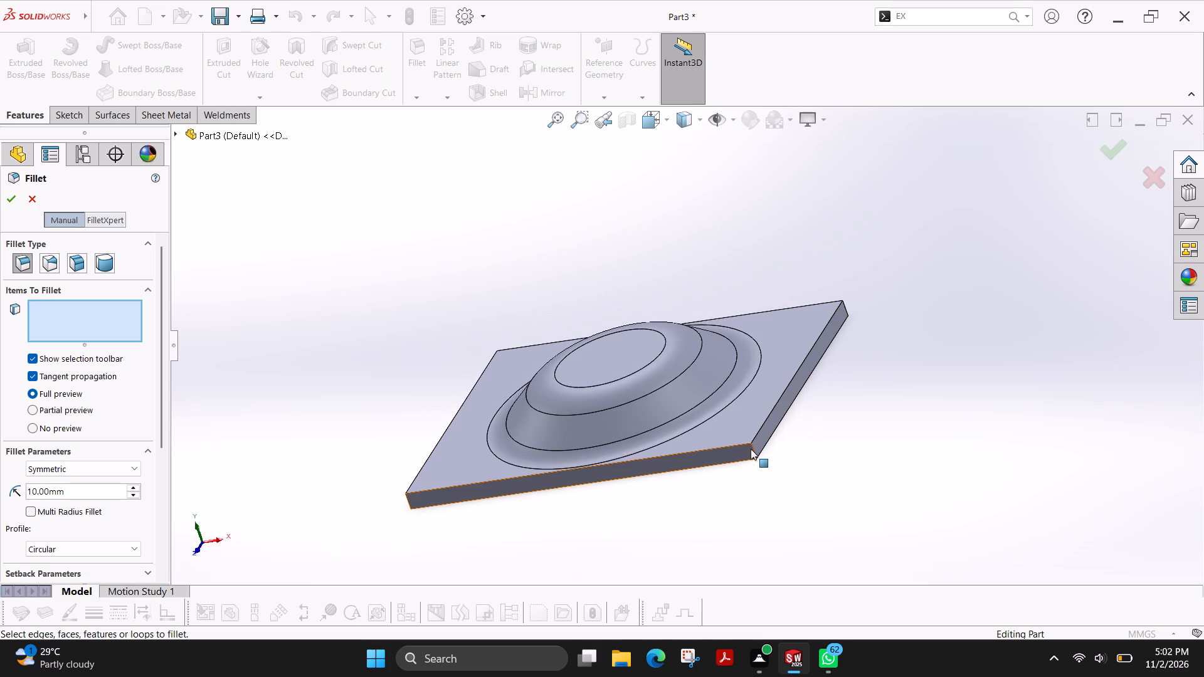
click(752, 449)
middle_drag(882, 299, 825, 445)
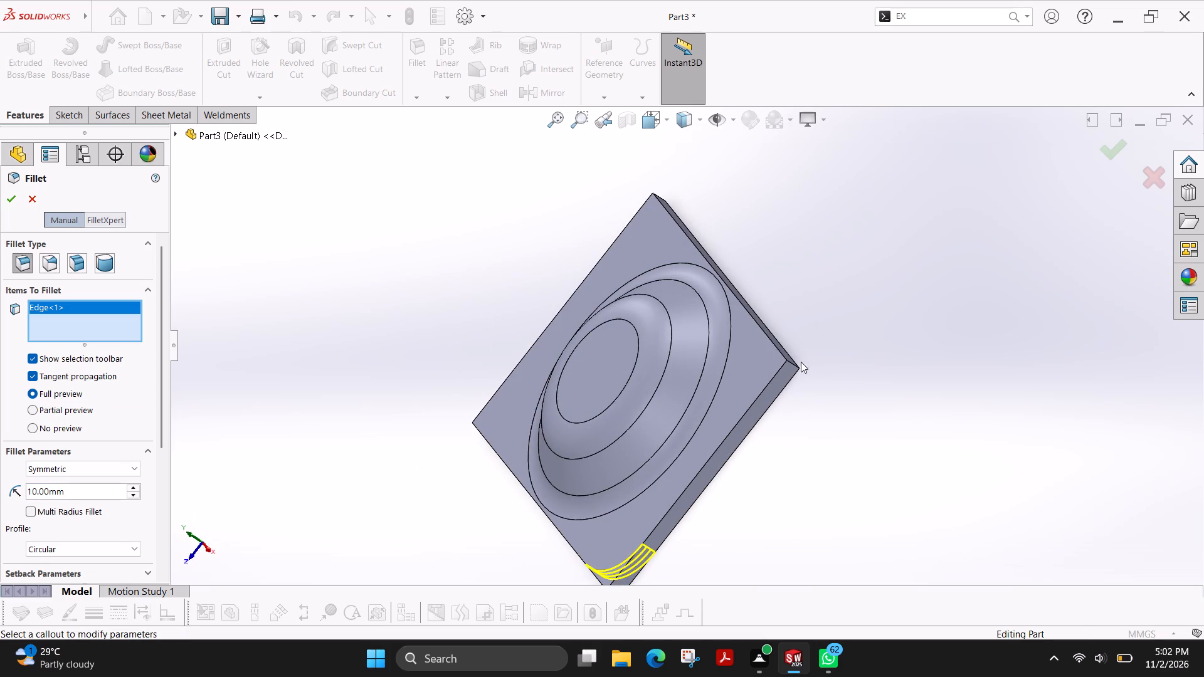
click(791, 362)
middle_drag(431, 404, 575, 340)
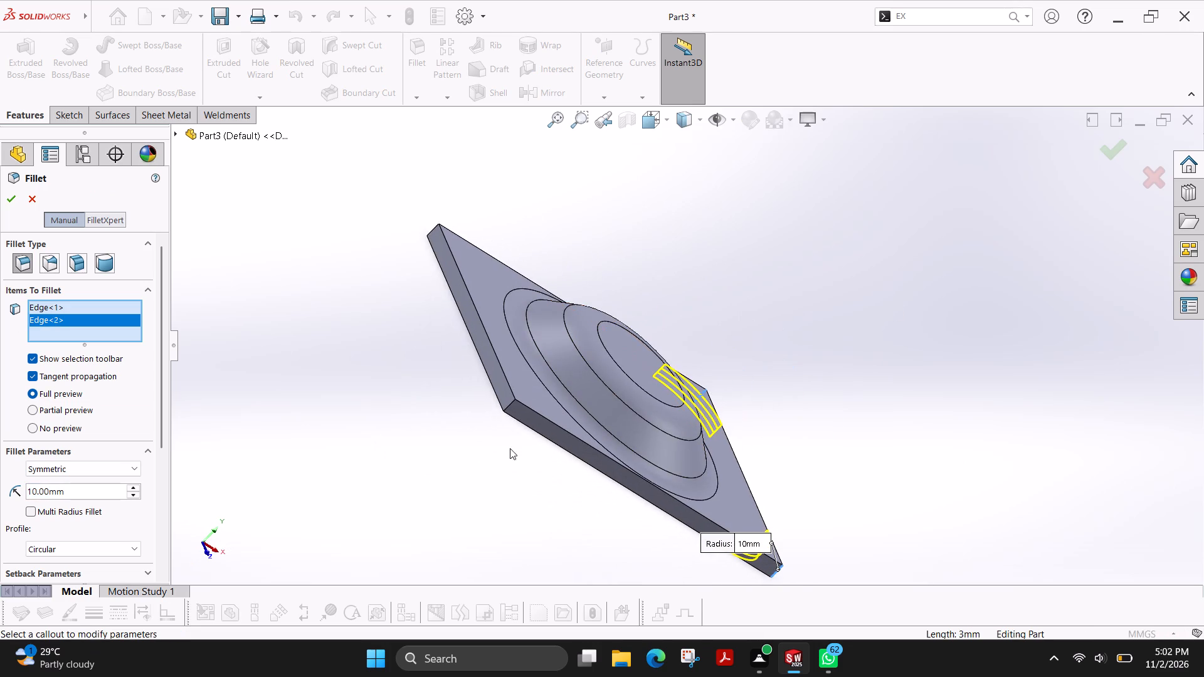
click(505, 409)
middle_drag(440, 319, 508, 475)
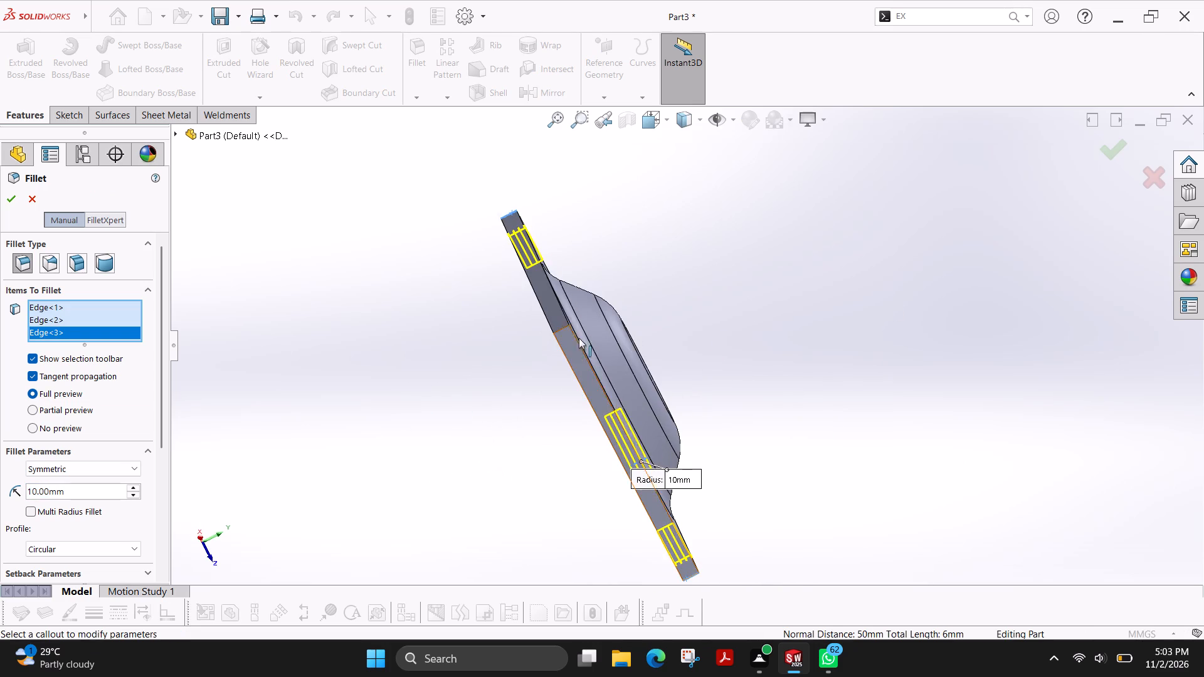
click(562, 327)
middle_drag(551, 426, 425, 364)
scroll(551, 426, up, 1)
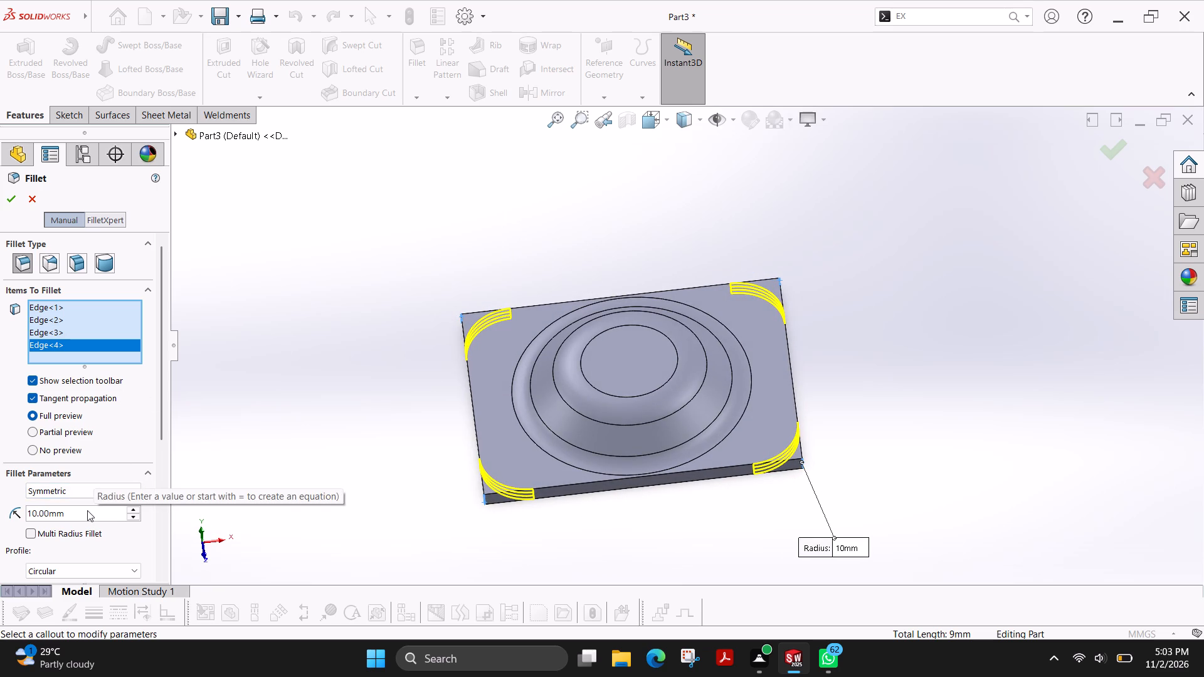
double_click(78, 512)
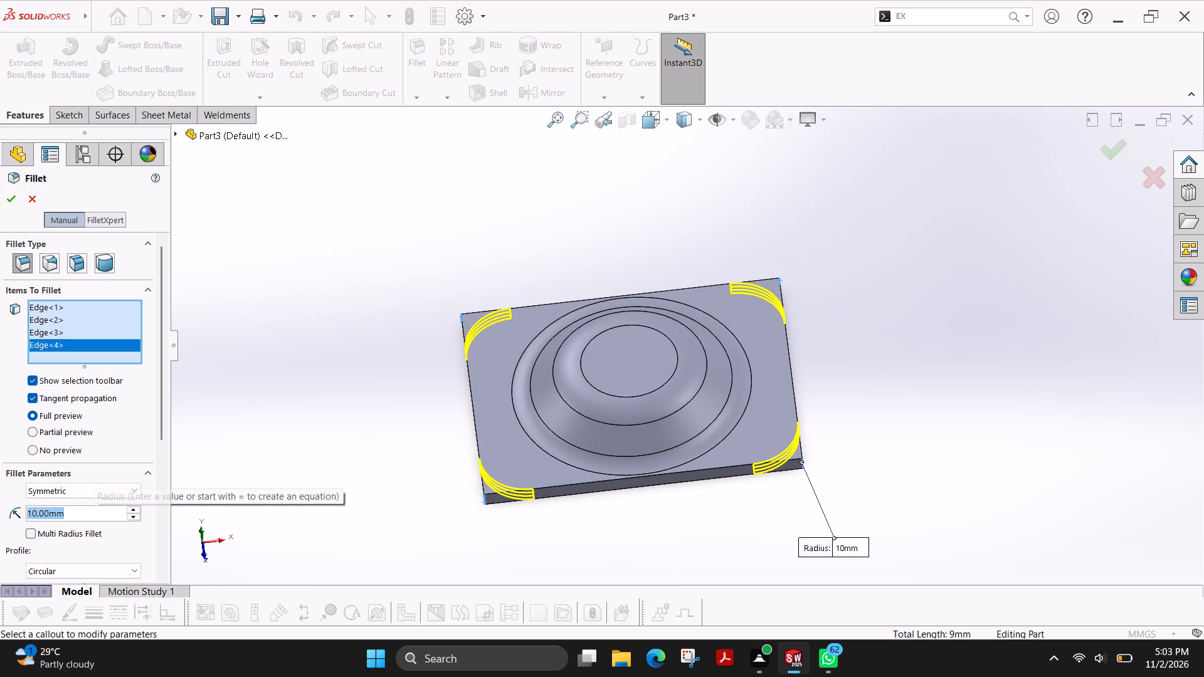
key(6)
key(Return)
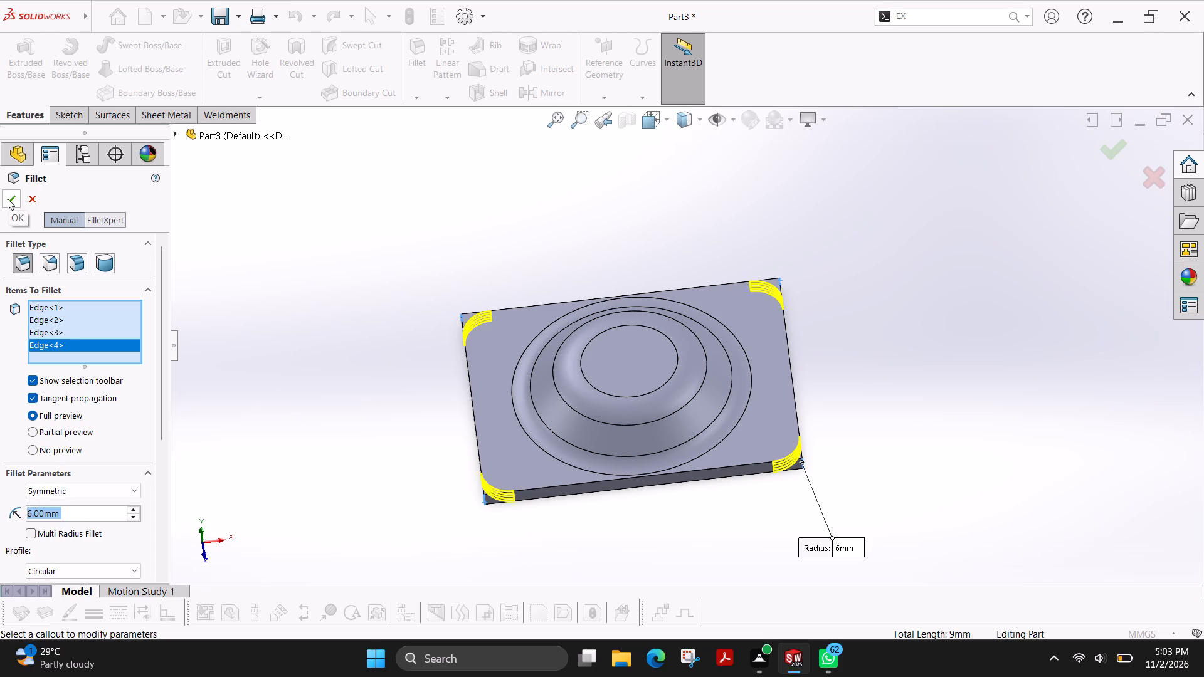
click(8, 199)
Sketch four circles of about 1.7 to 2.4 mm radius on the flange's top face, each centred on a corner fillet's centre.
click(68, 118)
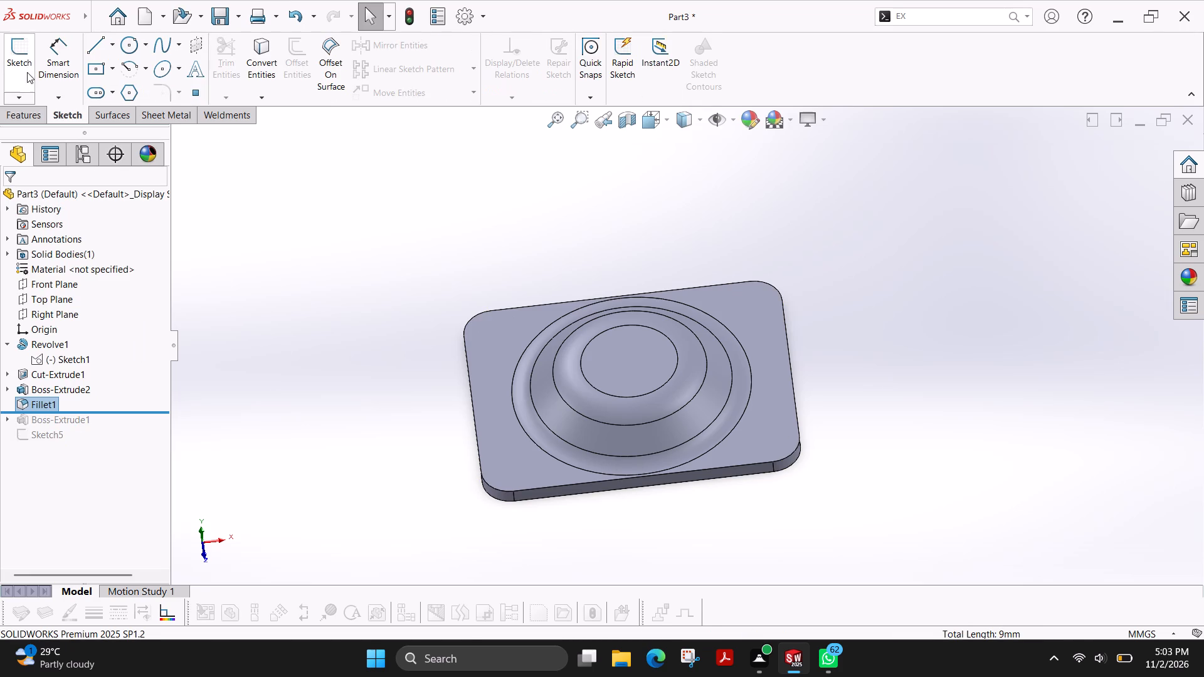
click(27, 71)
click(492, 318)
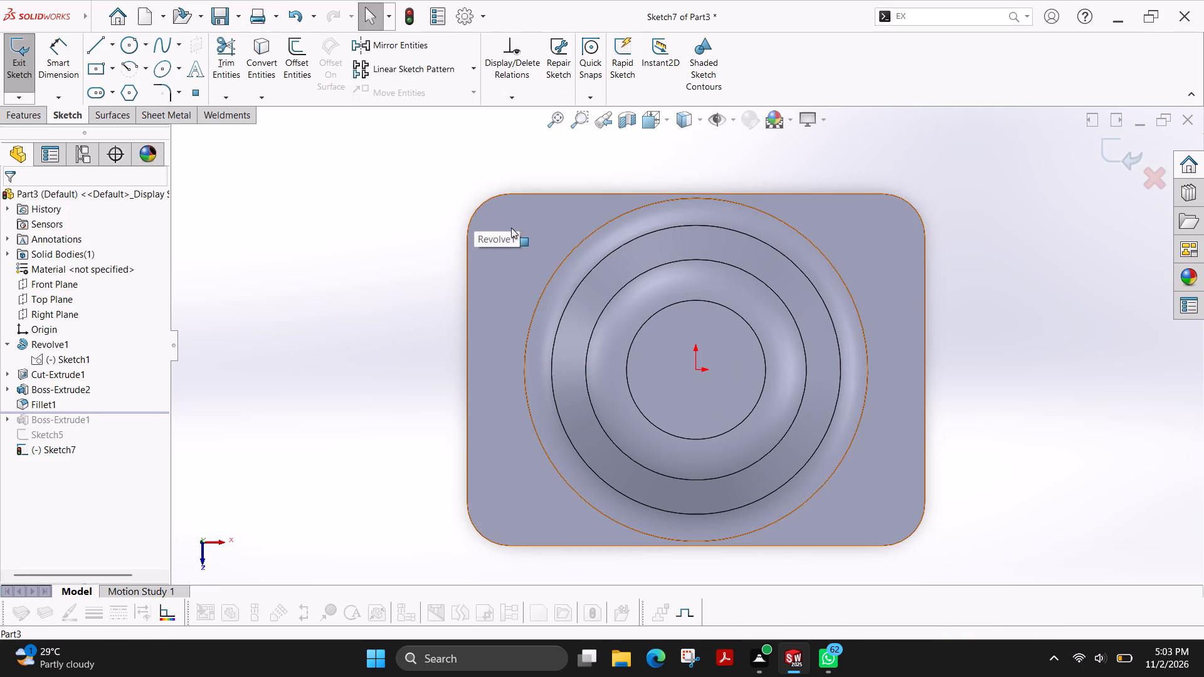
click(130, 43)
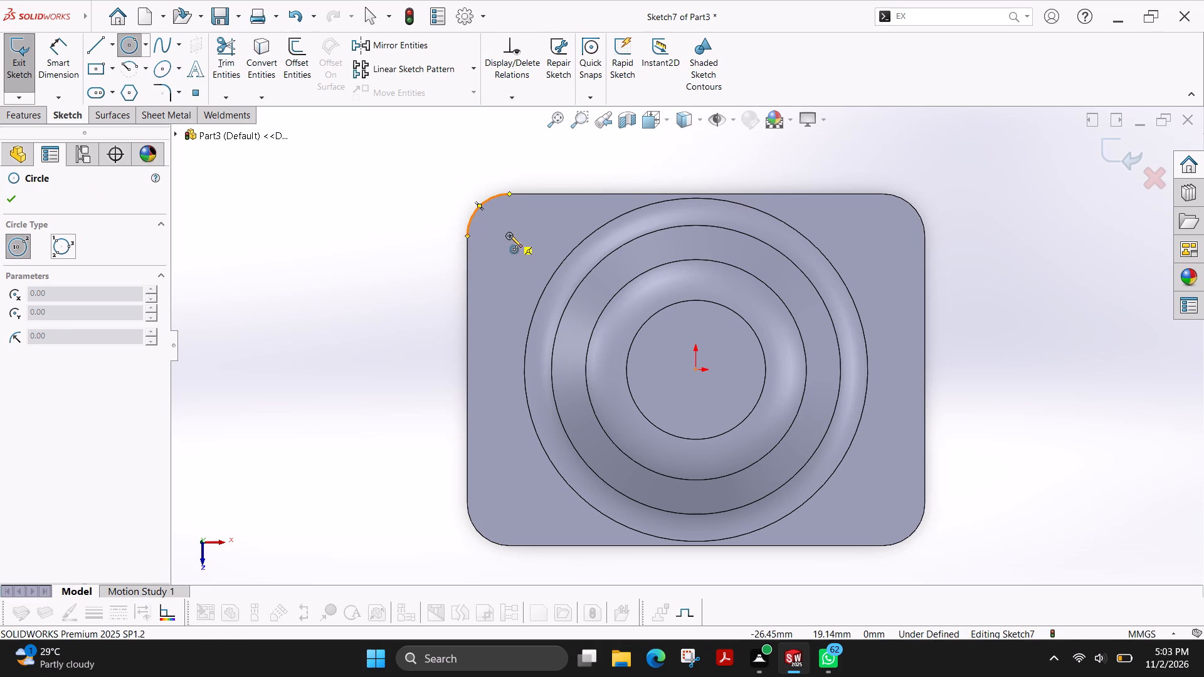
click(509, 236)
click(521, 226)
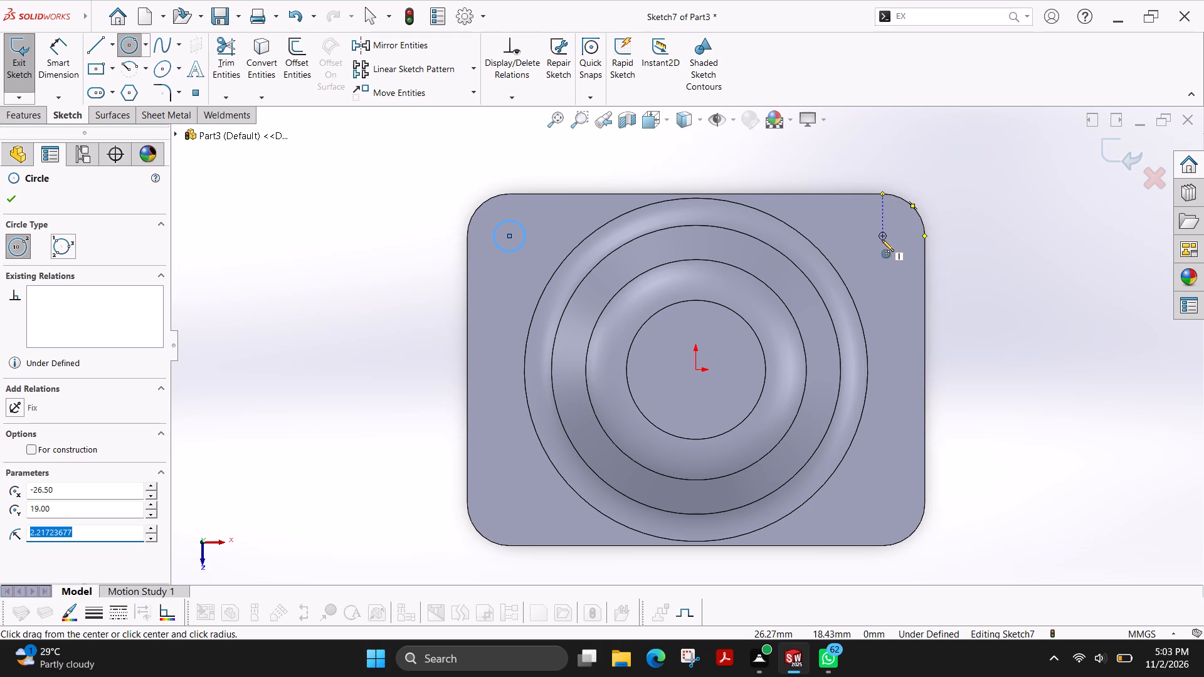
click(883, 238)
click(896, 227)
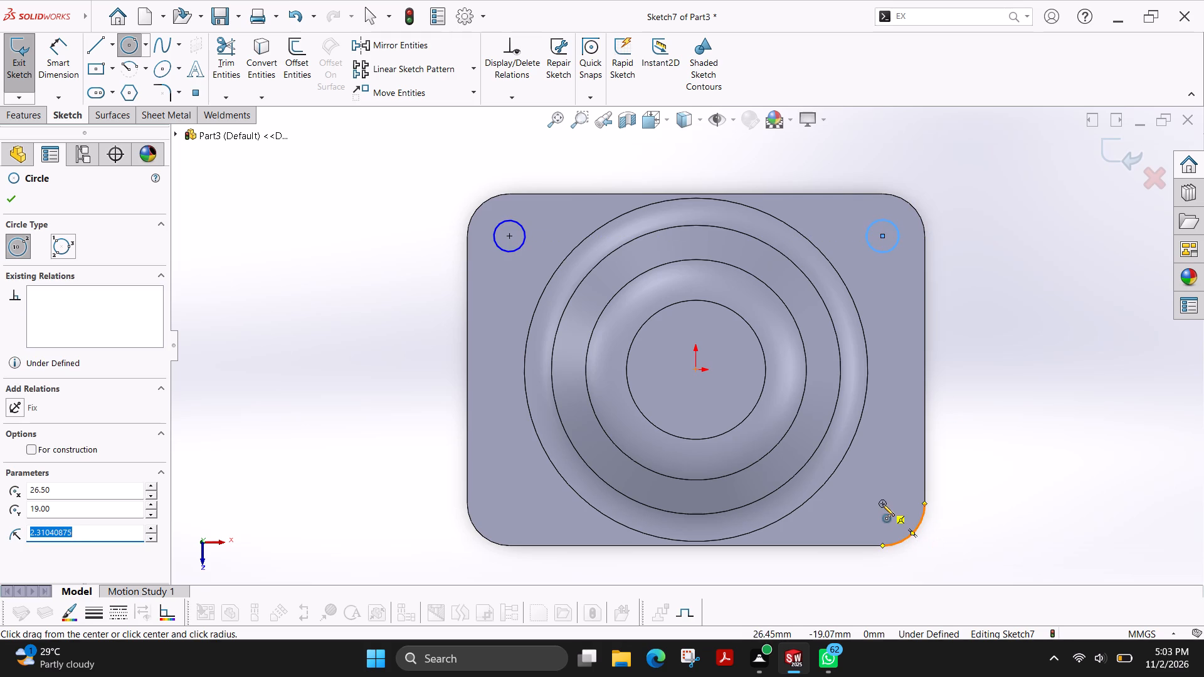
click(882, 504)
click(900, 506)
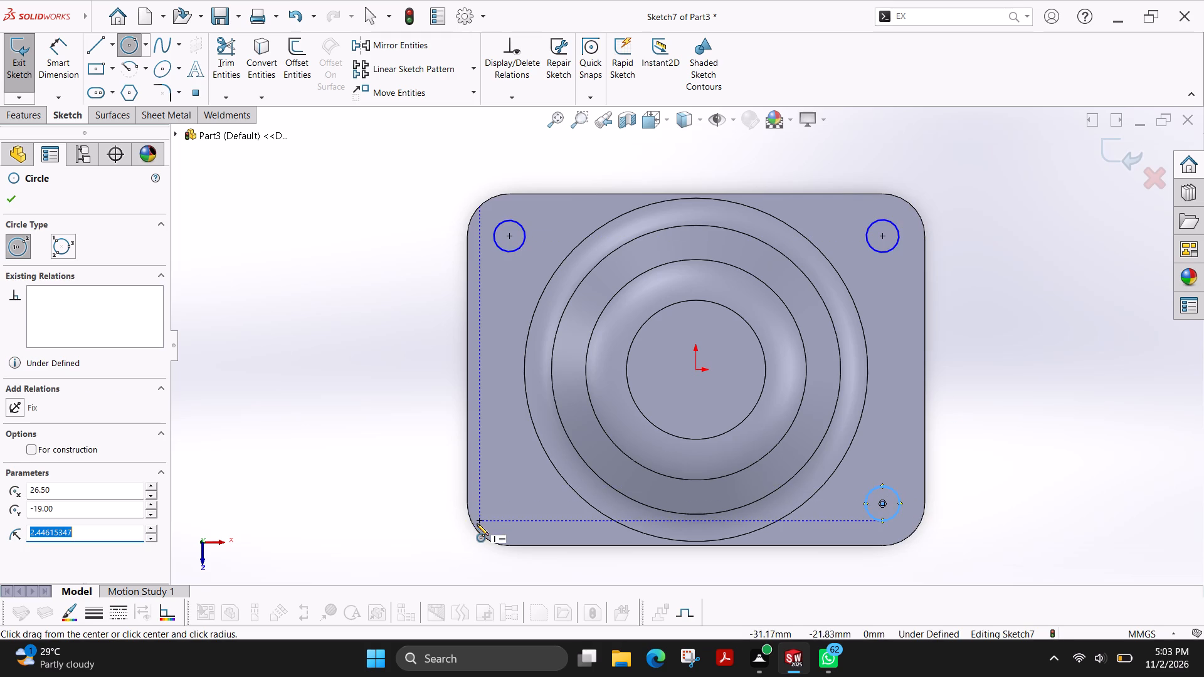
click(510, 505)
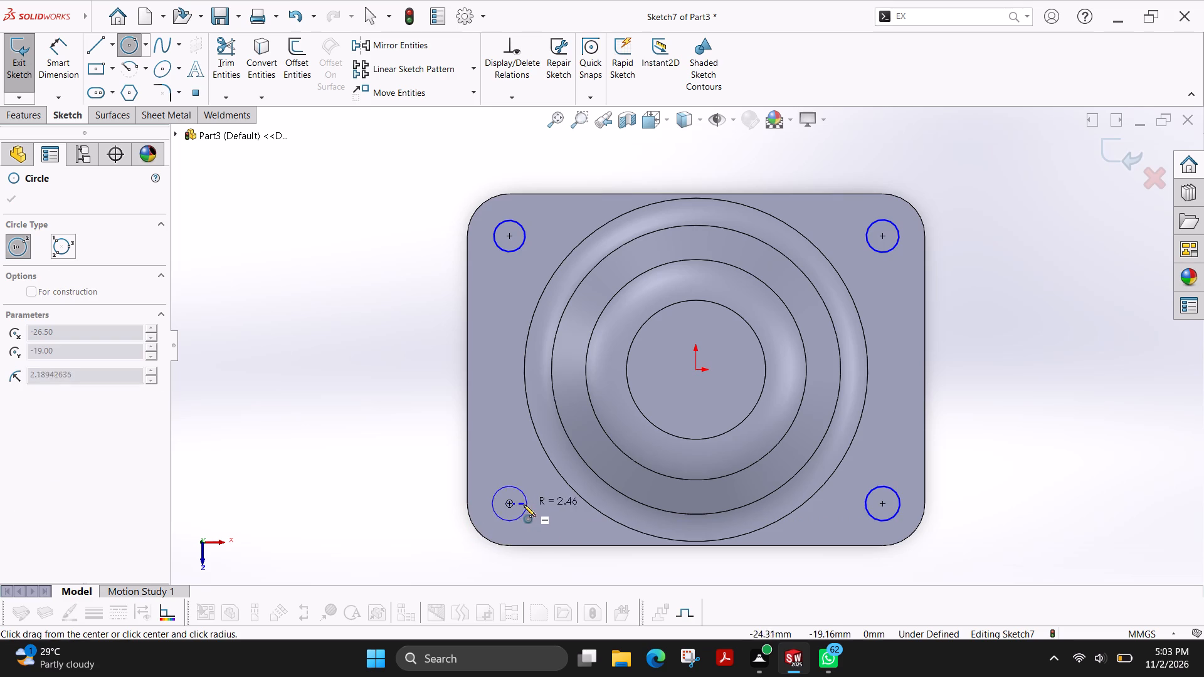
click(521, 503)
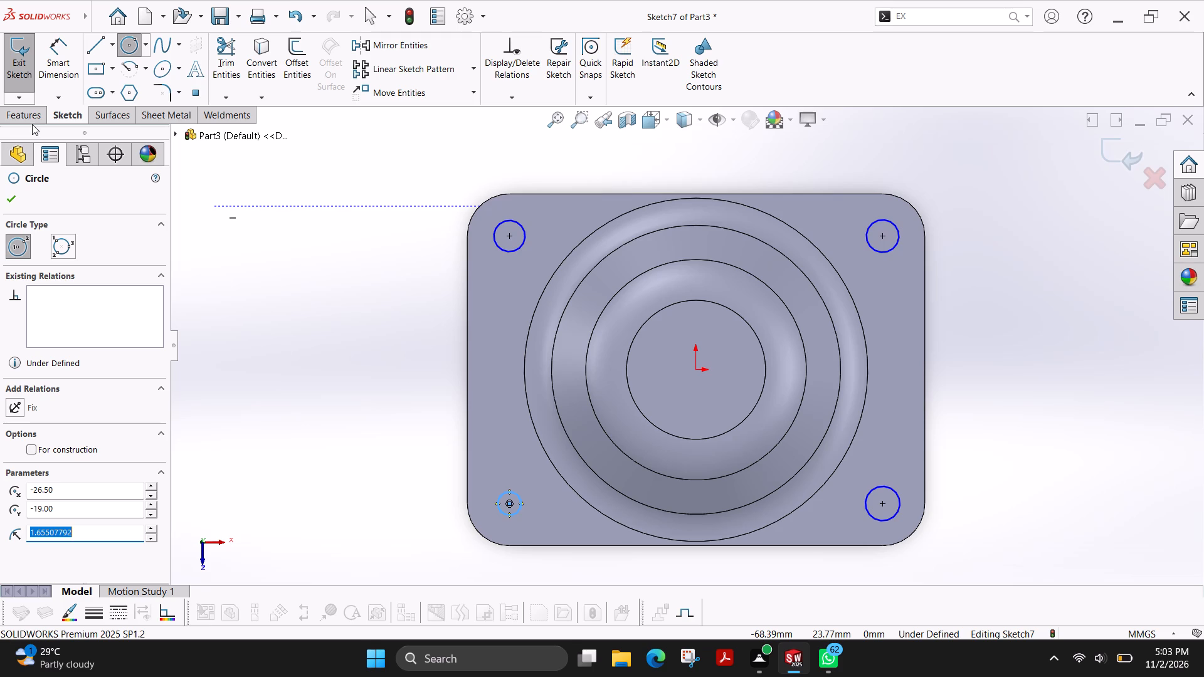
Dimension the upper-left corner circle to a diameter of 5 mm, entered as 2.5+2.5.
click(68, 70)
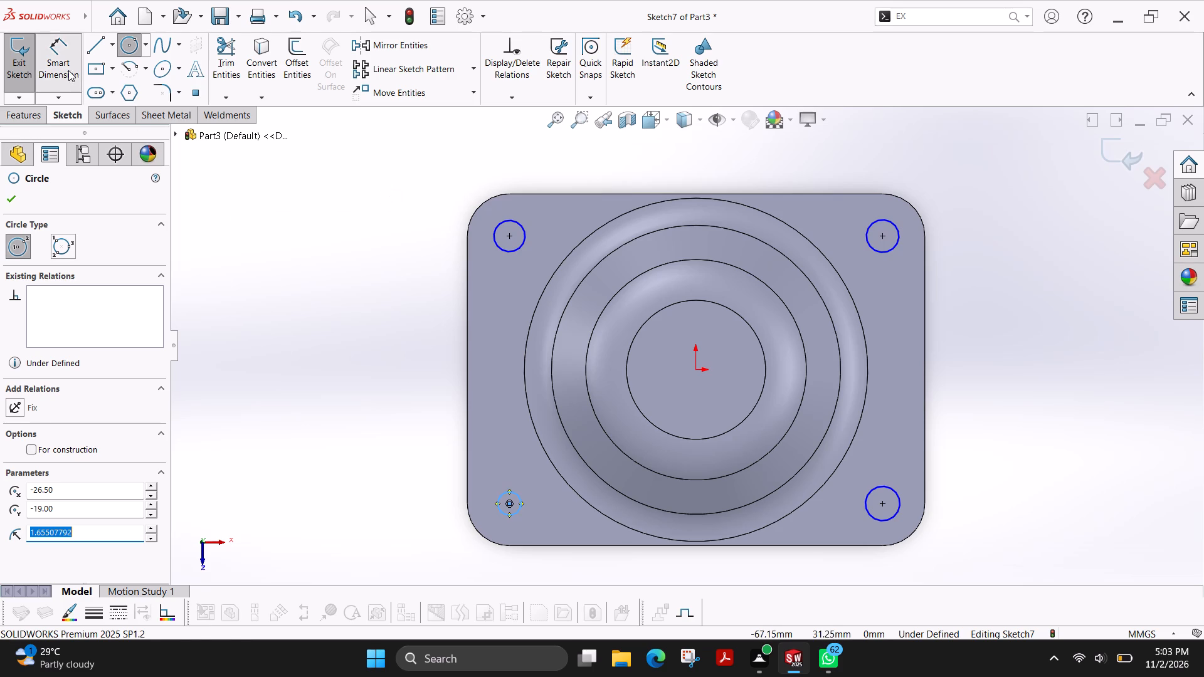
click(495, 250)
click(499, 250)
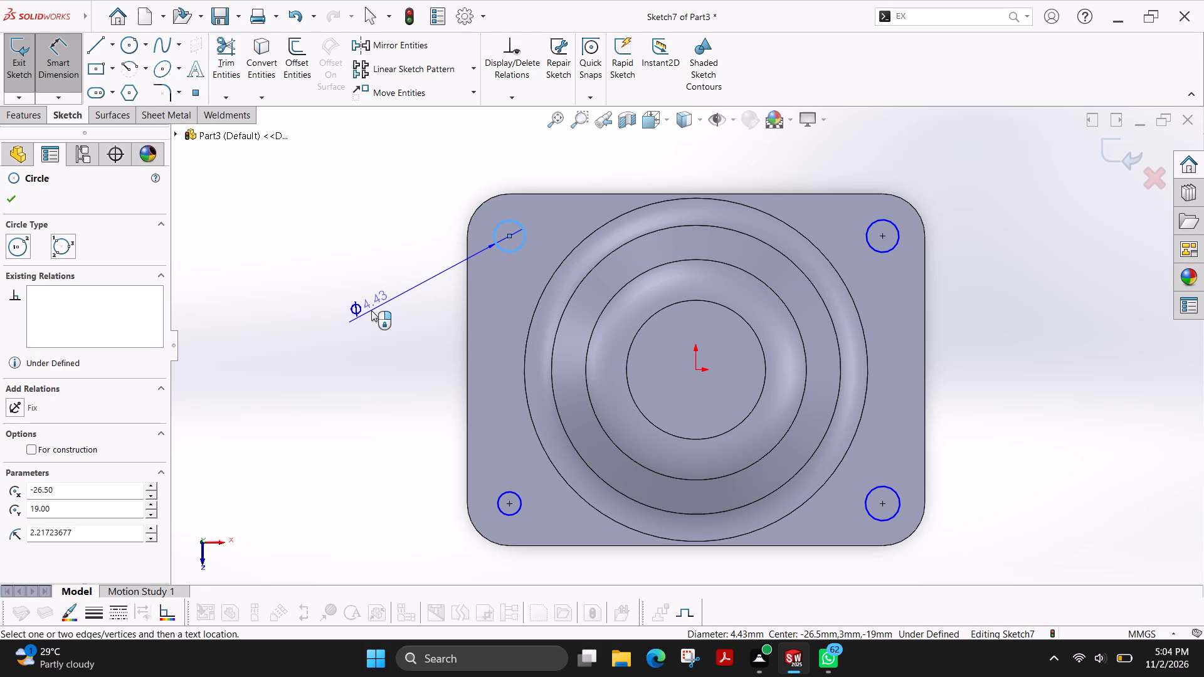
click(371, 310)
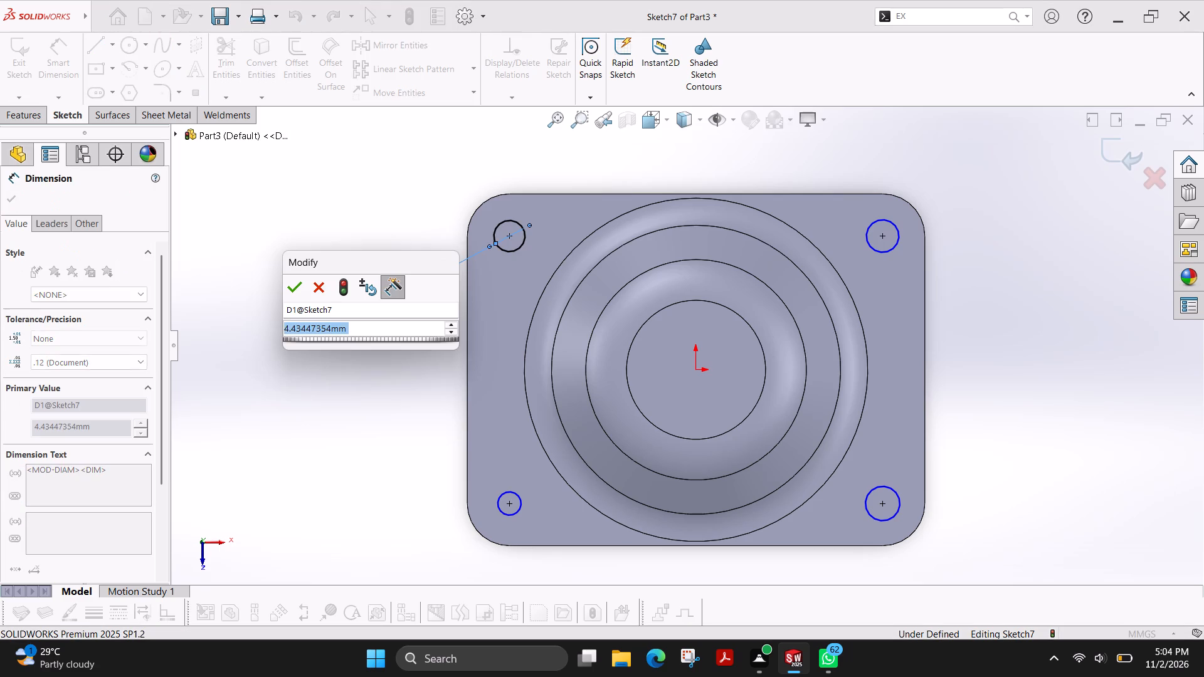
text(2.5+2.5)
key(Return)
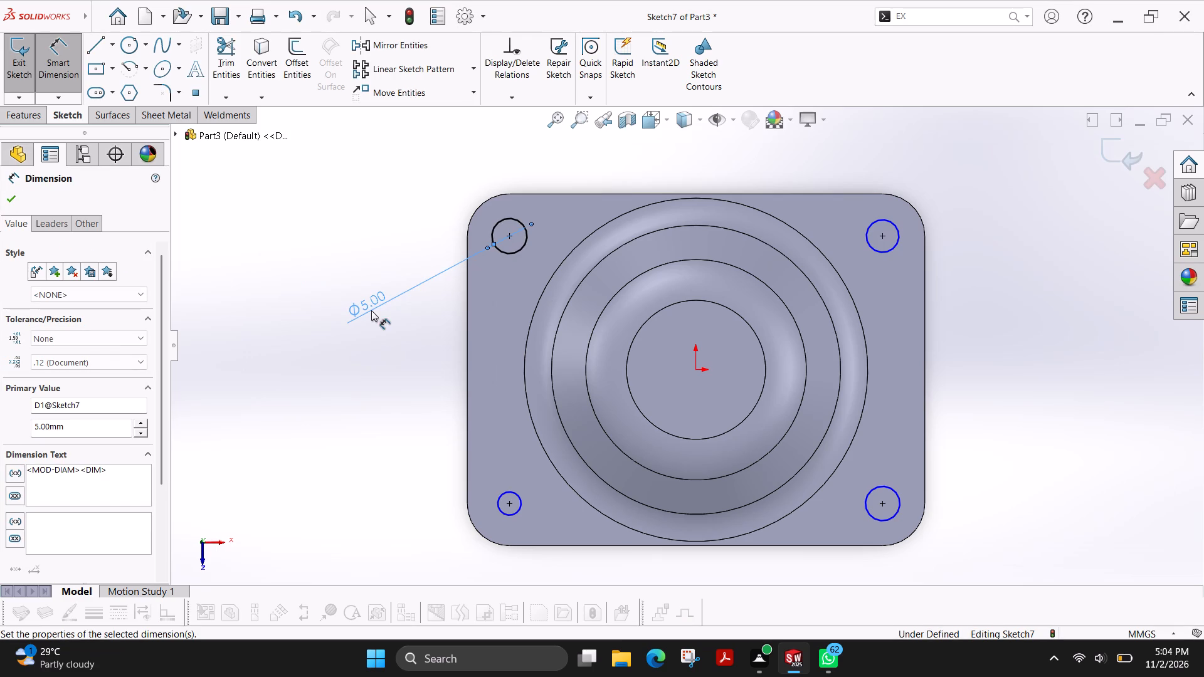
Dimension the three remaining corner circles on the flange to a diameter of 5 mm each.
click(897, 243)
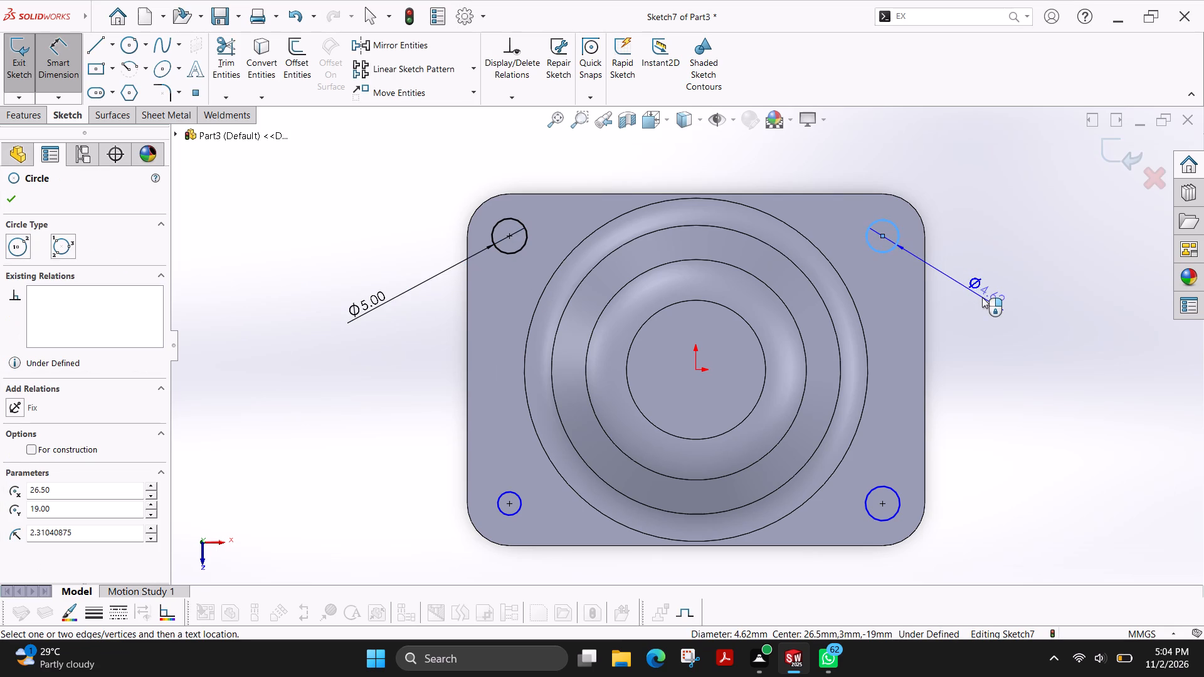
click(982, 297)
key(5)
key(Return)
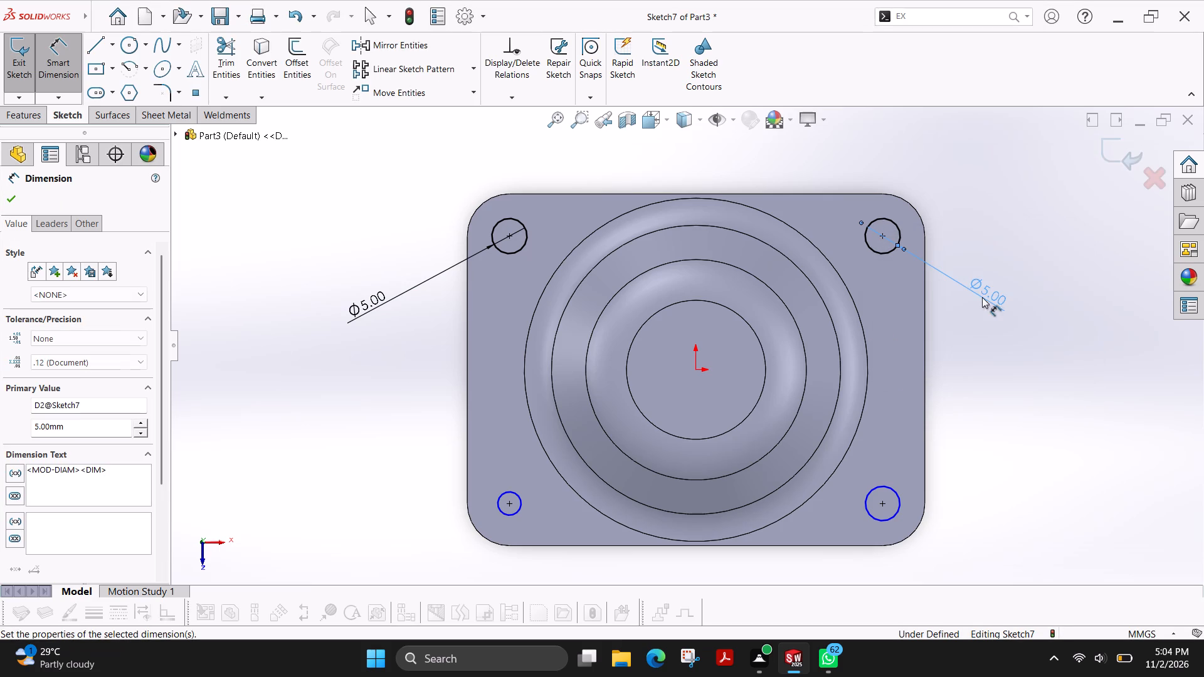
click(900, 498)
click(954, 456)
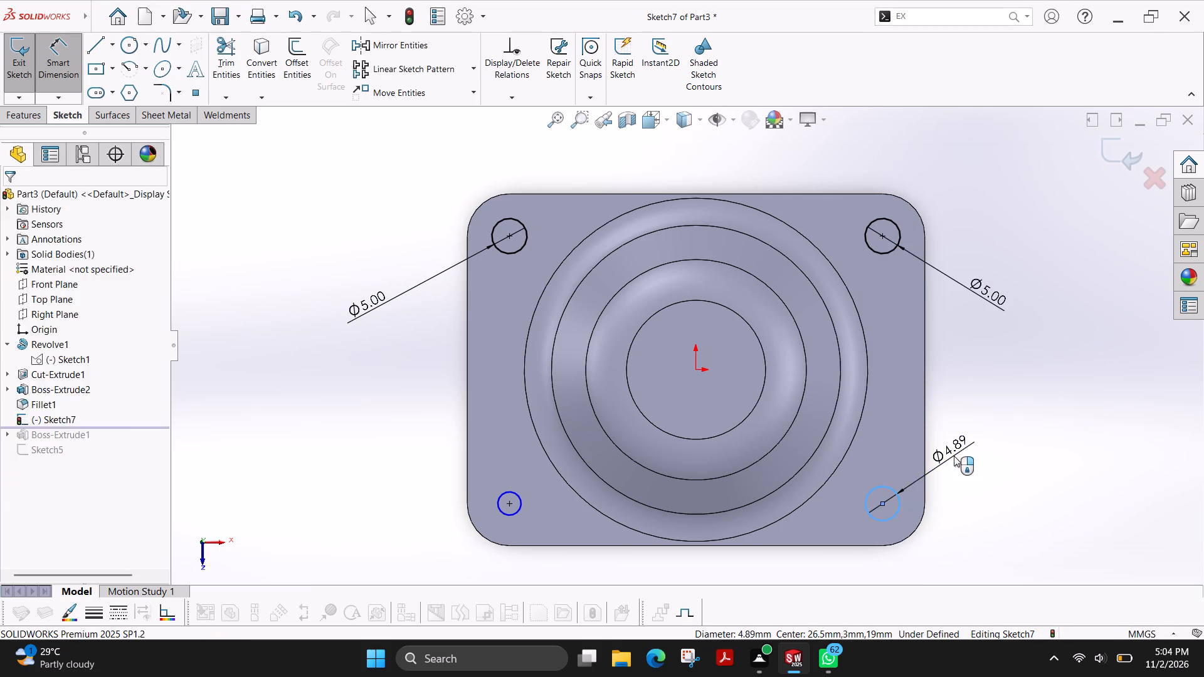
key(5)
key(Return)
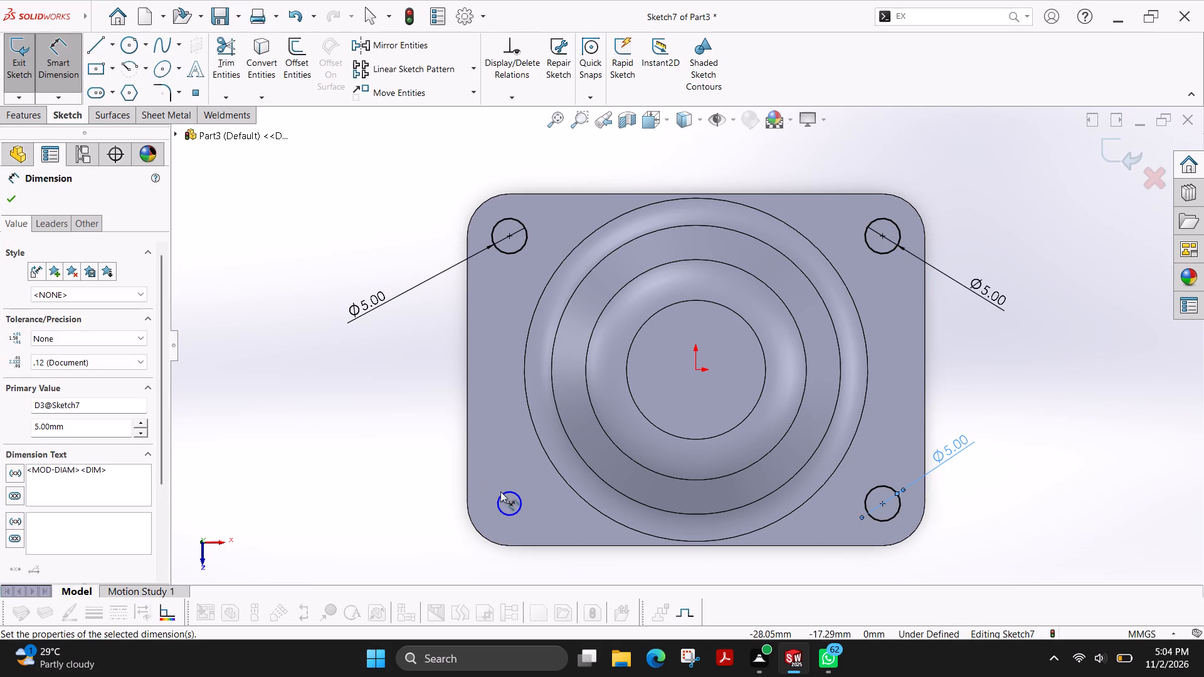
click(505, 495)
click(435, 461)
key(5)
key(Return)
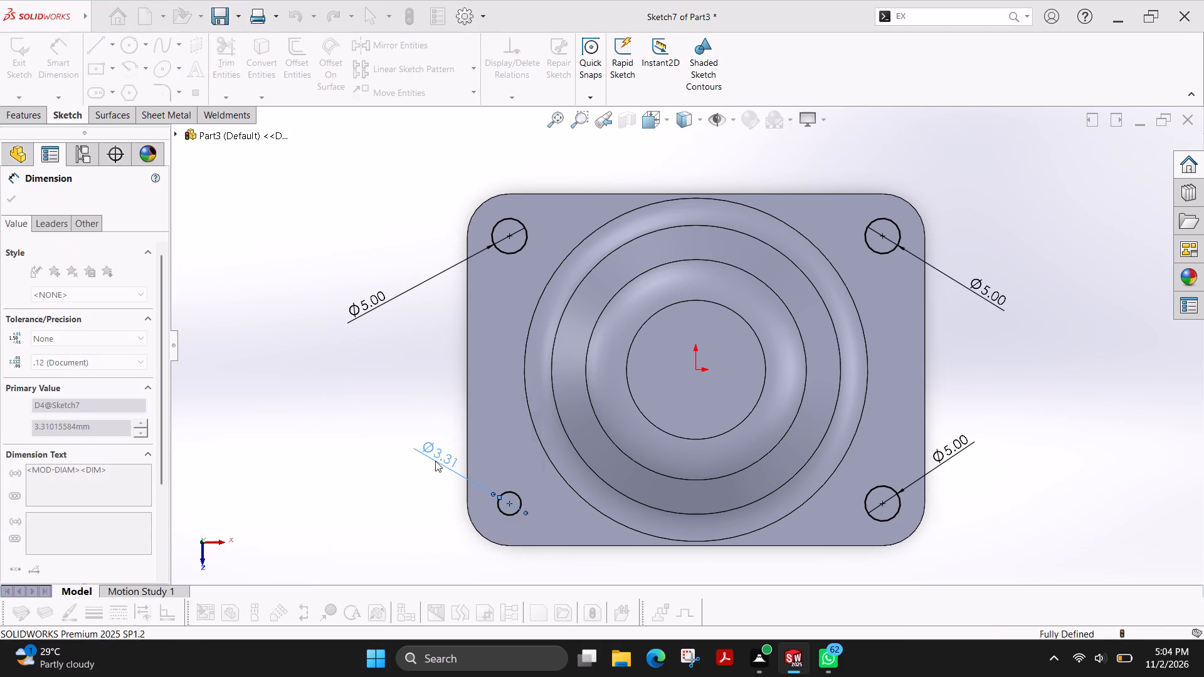
Cut-extrude the four corner circles 3 mm blind down through the flange.
click(21, 114)
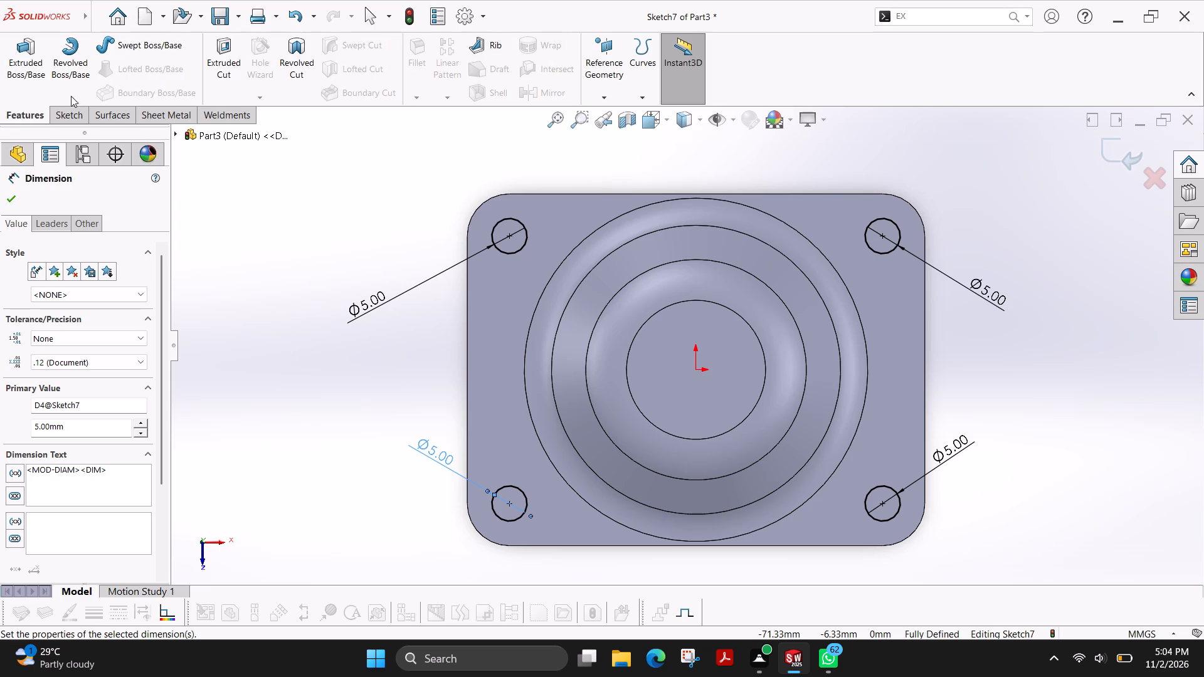
click(222, 63)
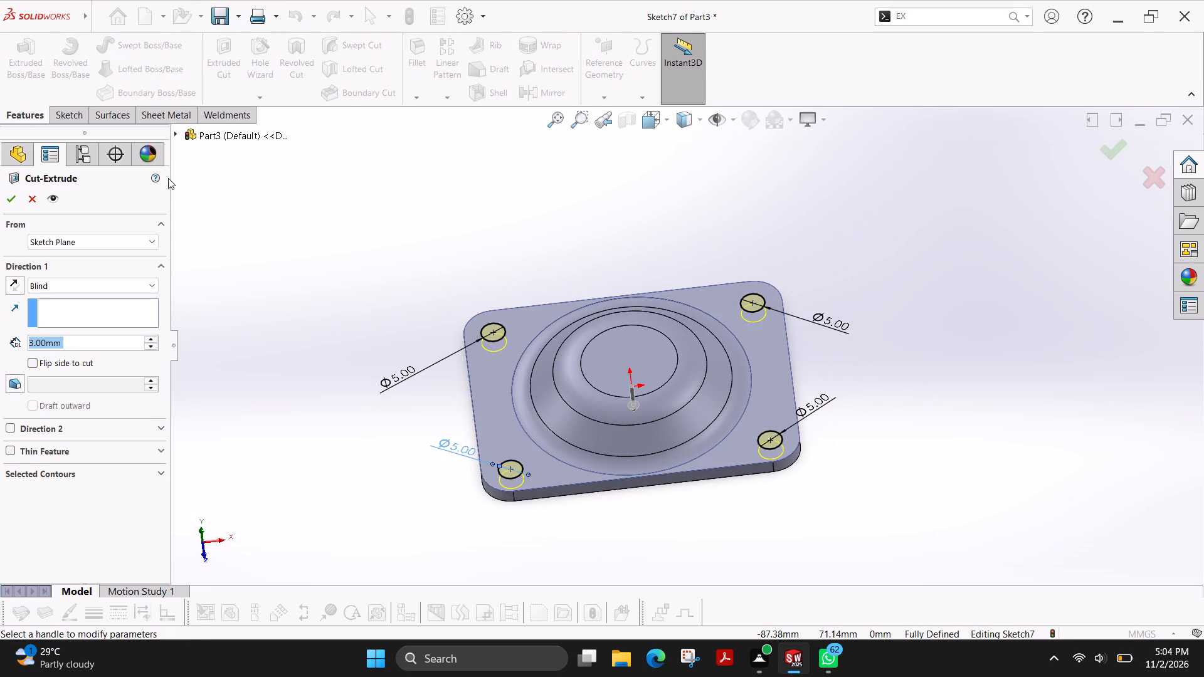
click(11, 199)
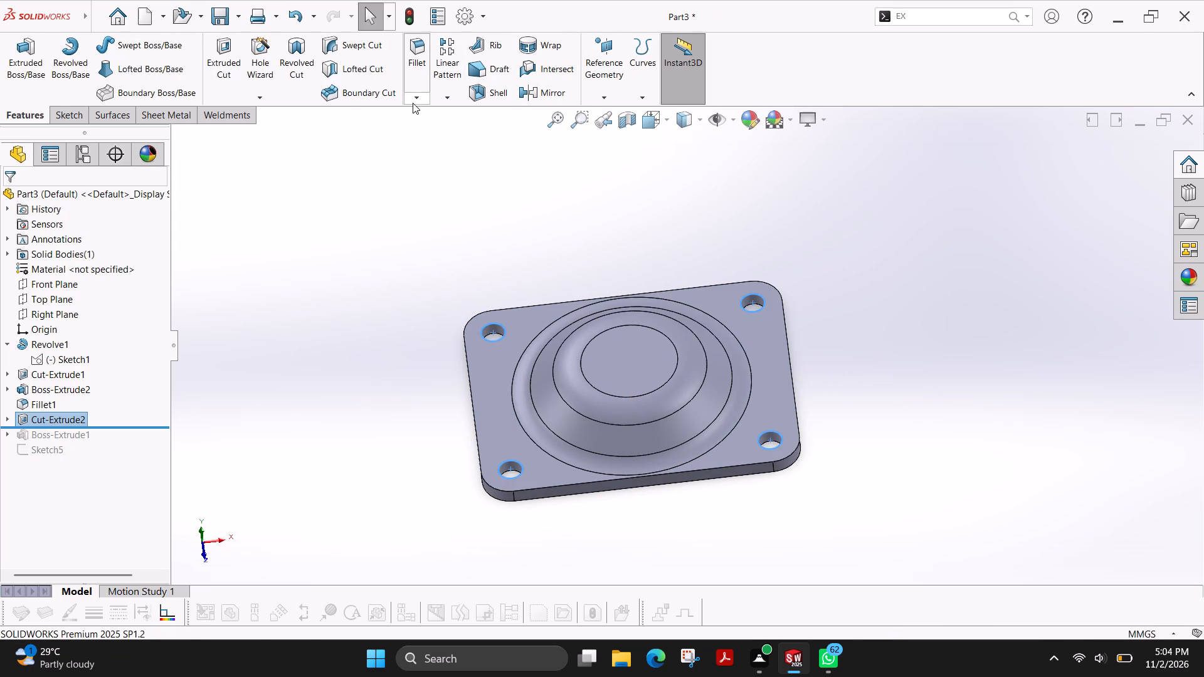
key(Escape)
Chamfer the top edges of the four corner holes by 1.5 mm at 45 degrees.
click(416, 101)
click(450, 130)
scroll(535, 310, down, 3)
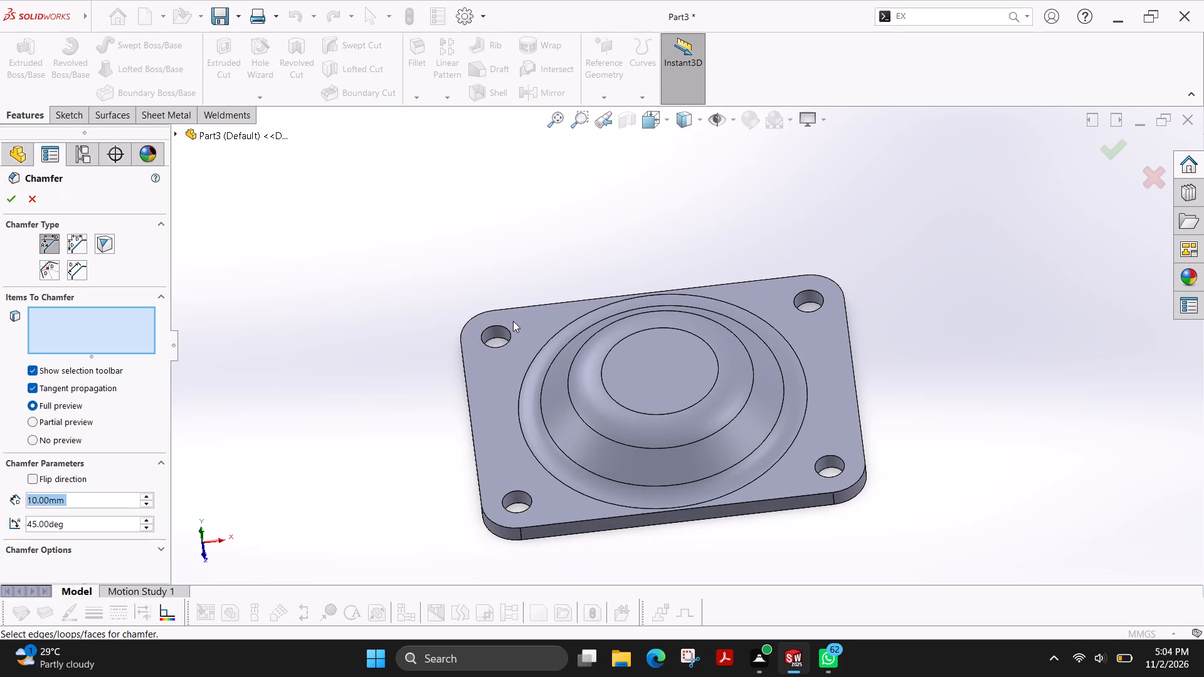
scroll(511, 332, down, 4)
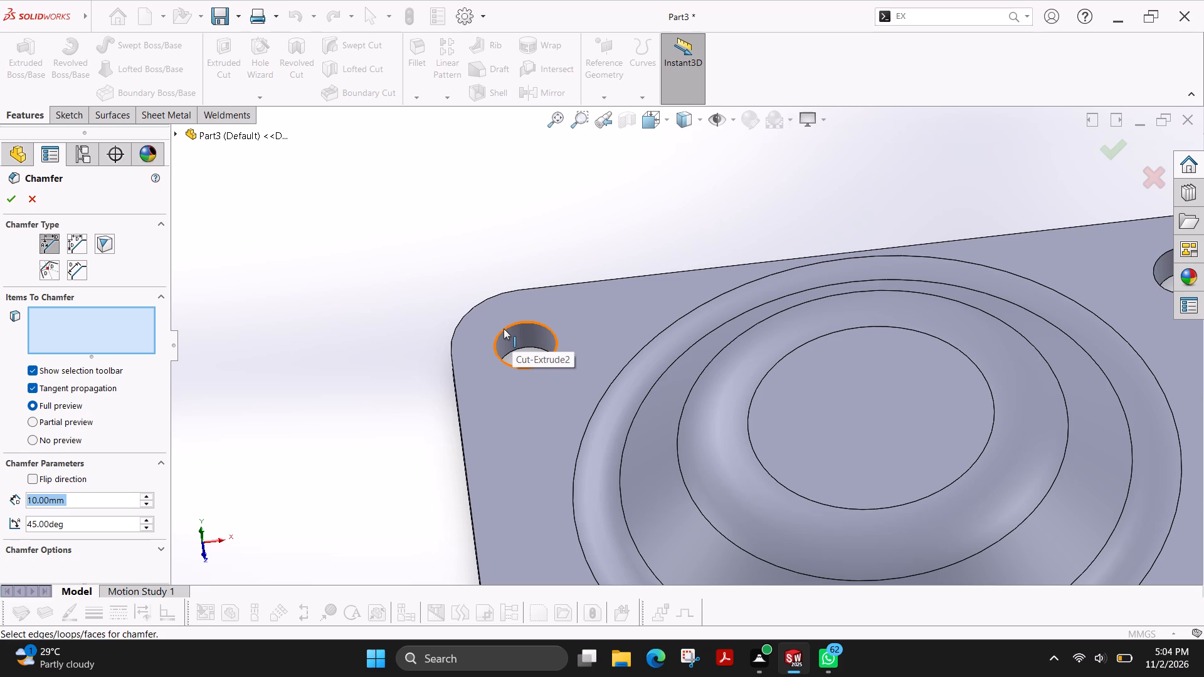
text(1.5)
key(Return)
click(503, 328)
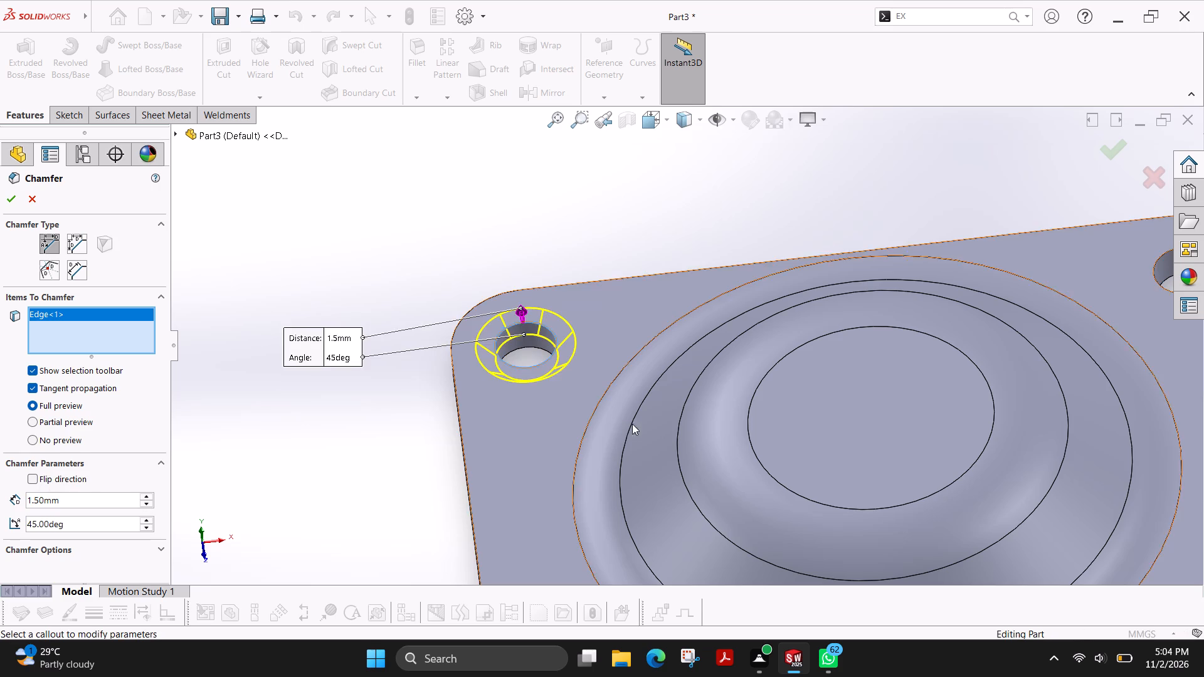
scroll(912, 298, up, 2)
click(1040, 277)
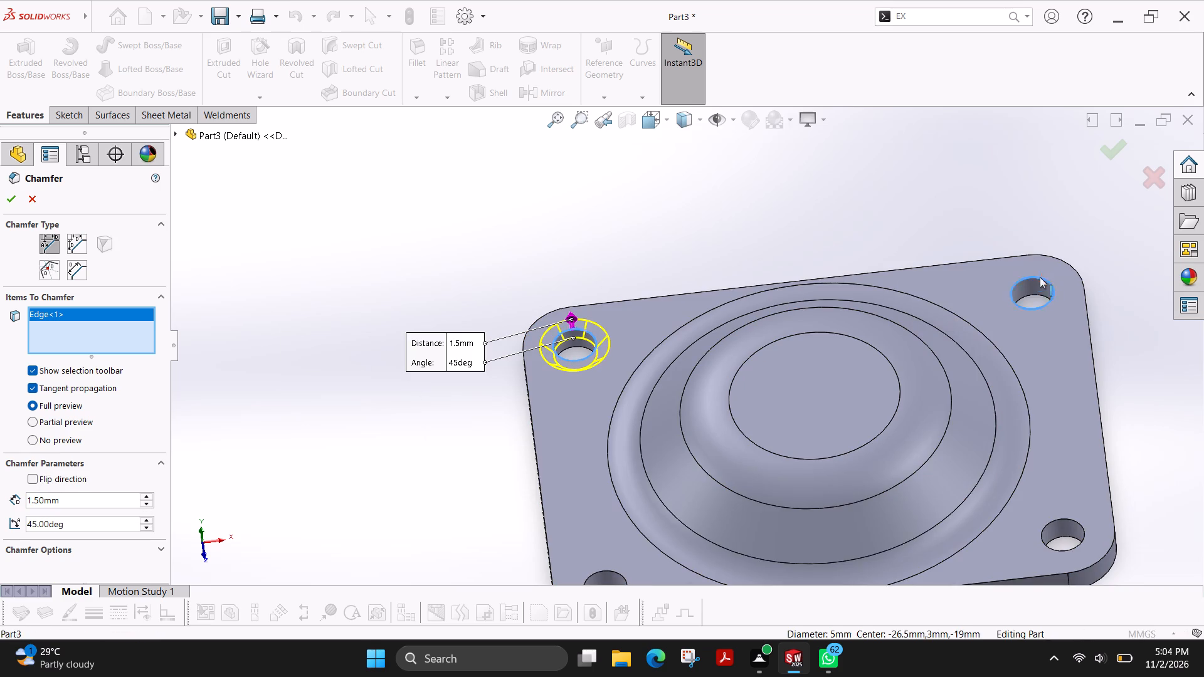
click(1078, 523)
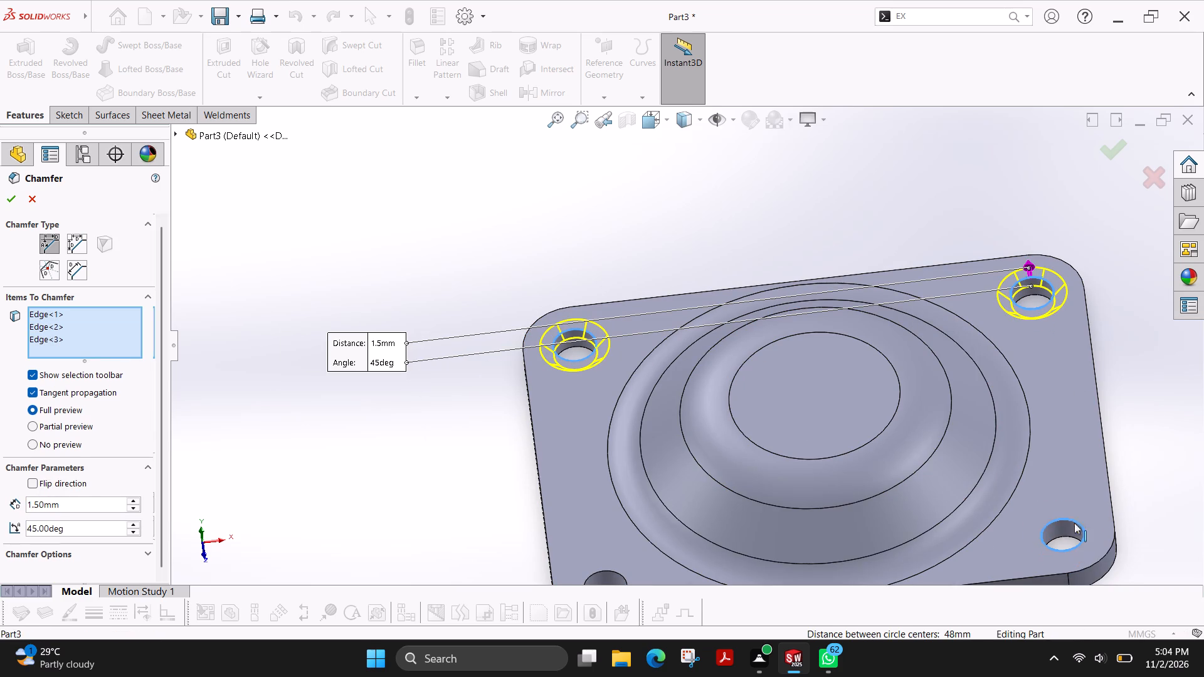
scroll(859, 532, up, 1)
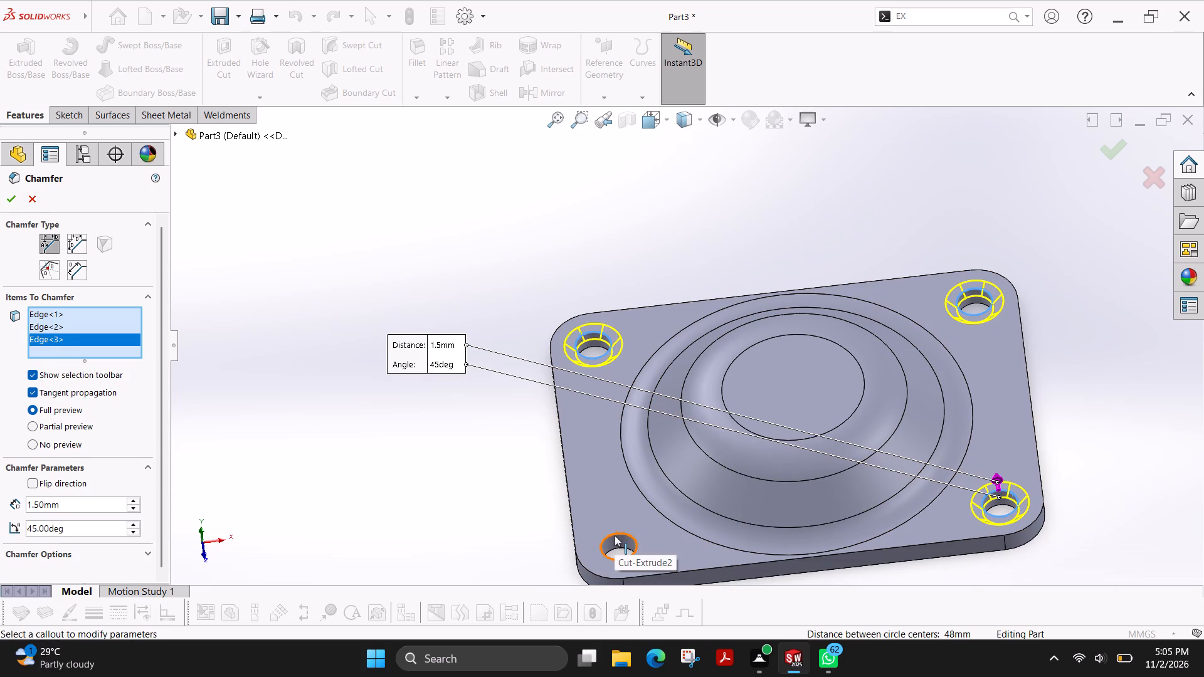
click(615, 535)
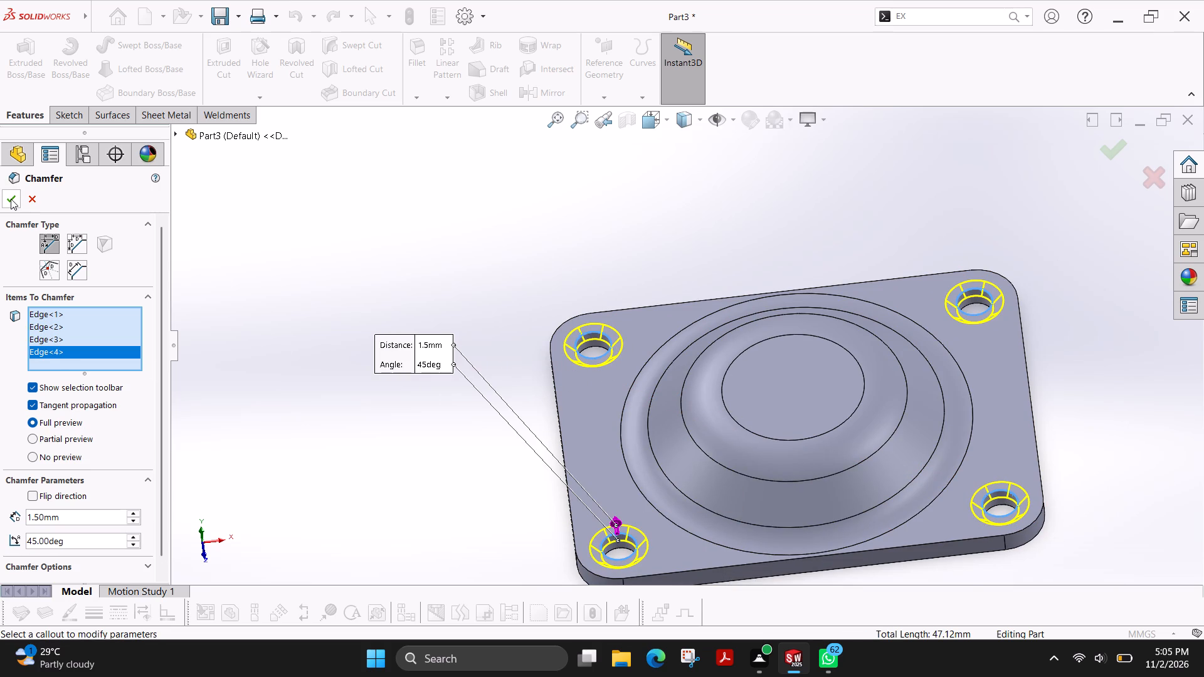
click(11, 199)
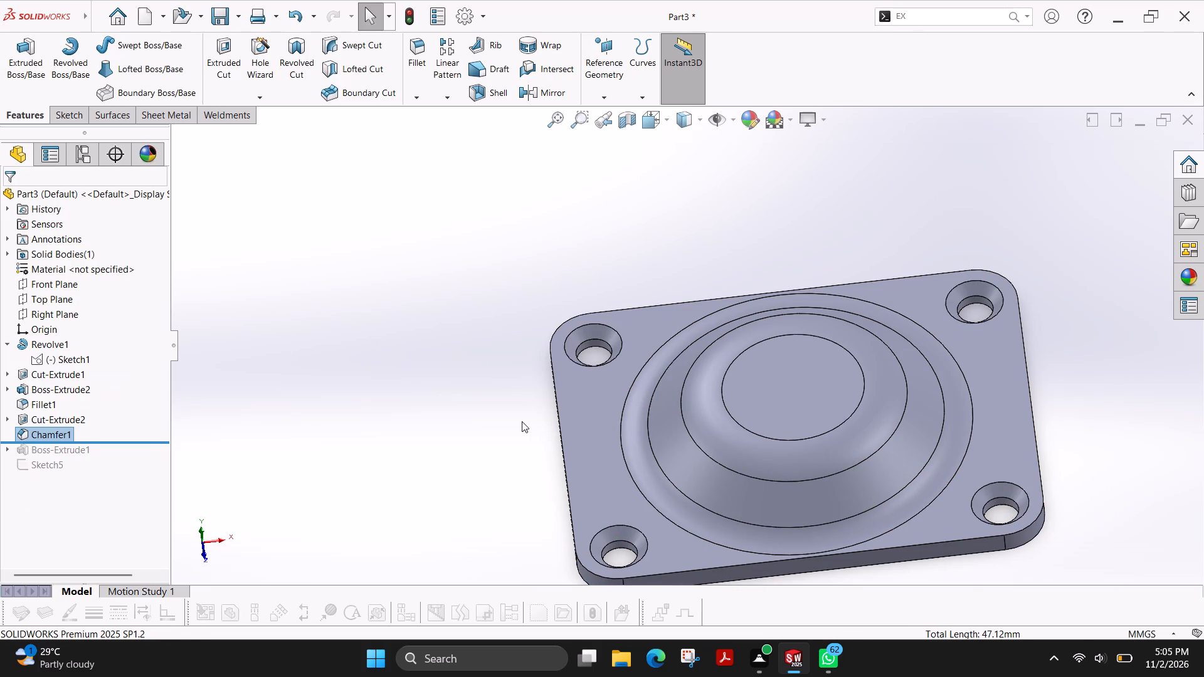
Sketch a circle of about 9.9 mm radius on the raised form's flat top, centred on the origin and reaching the face's edge.
scroll(522, 422, up, 1)
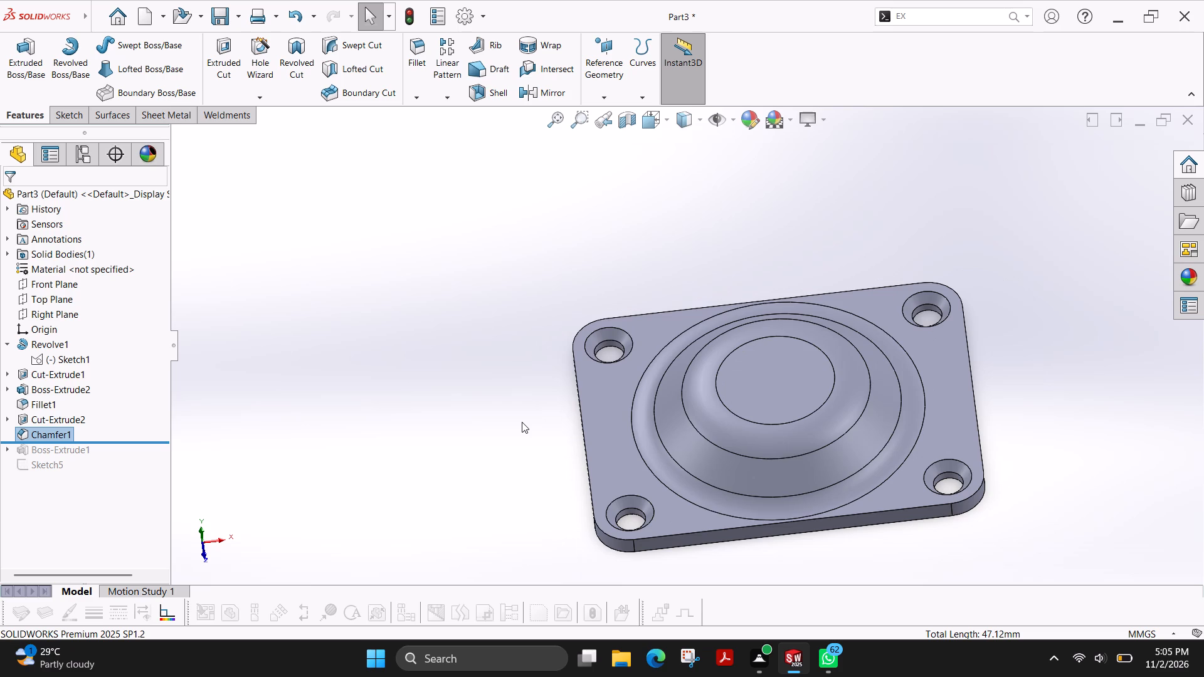
click(54, 119)
click(28, 53)
click(783, 380)
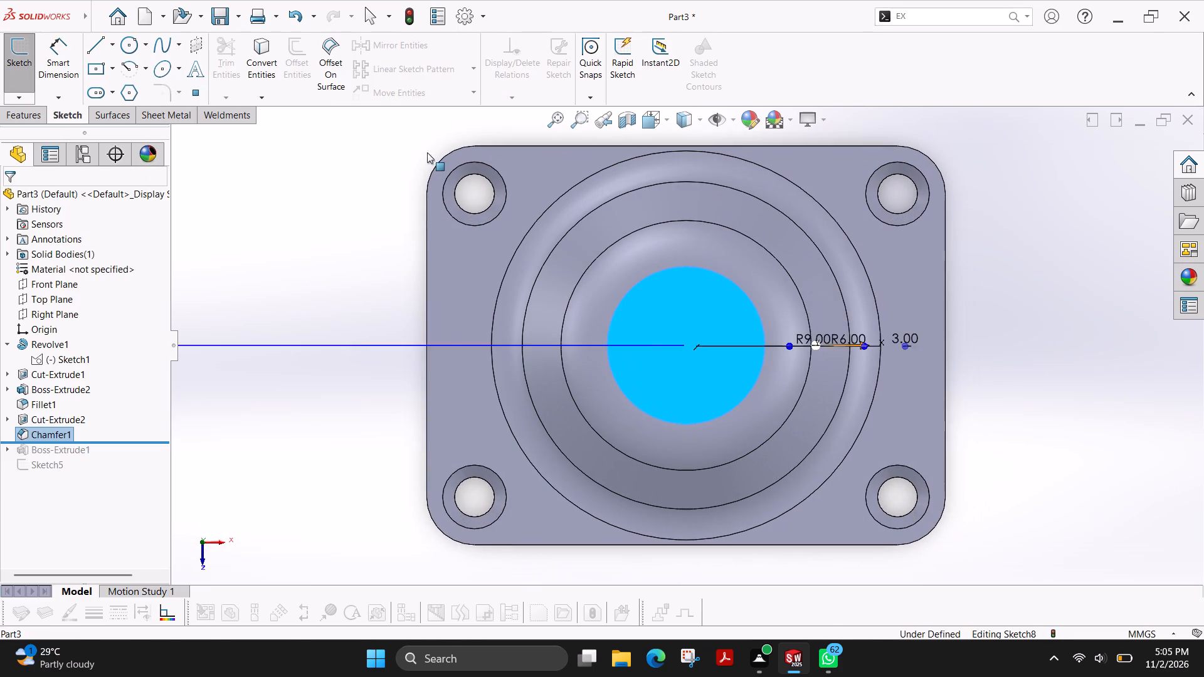
click(129, 50)
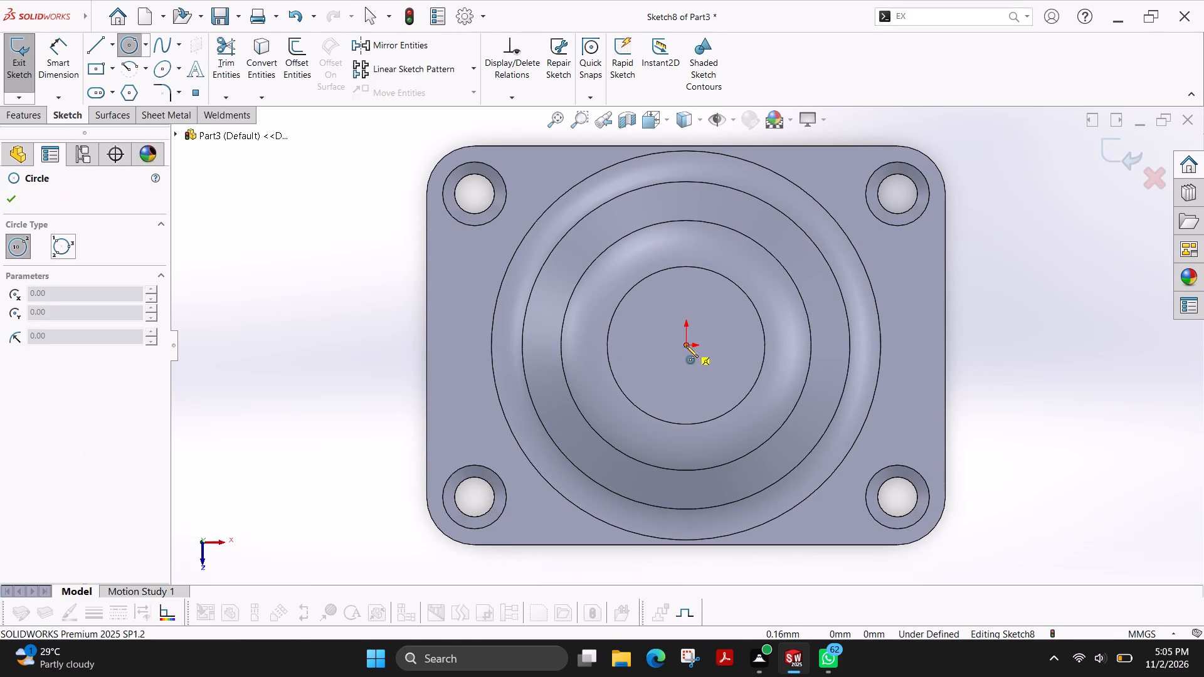
click(685, 345)
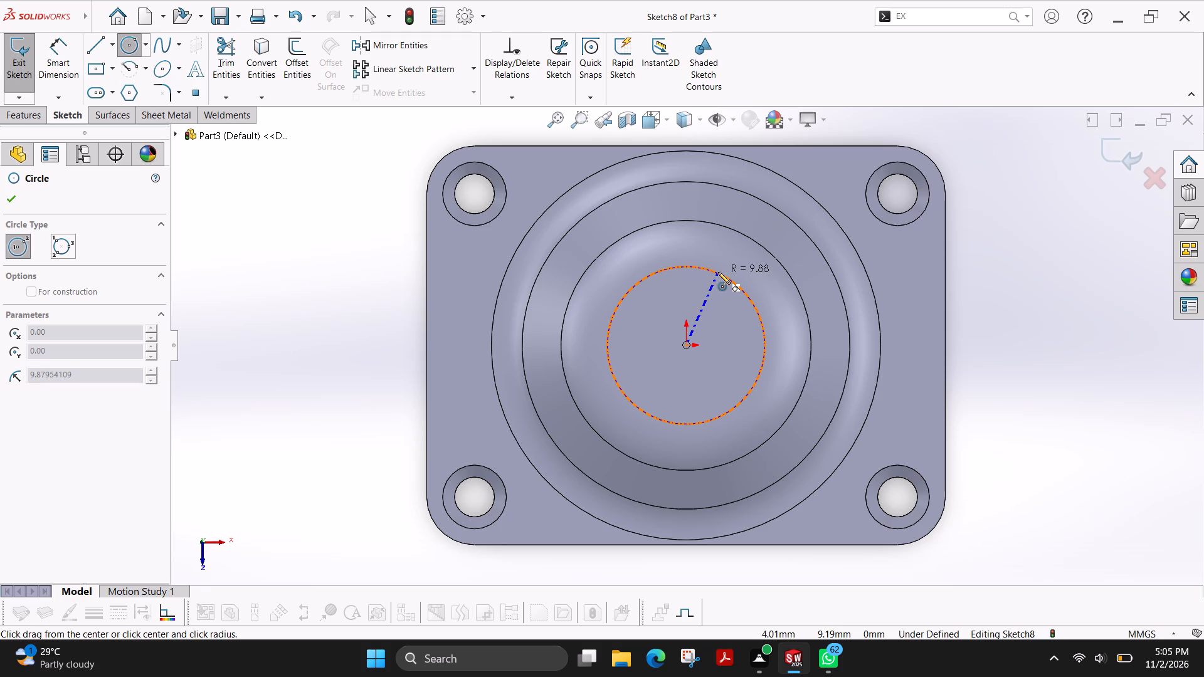
click(718, 272)
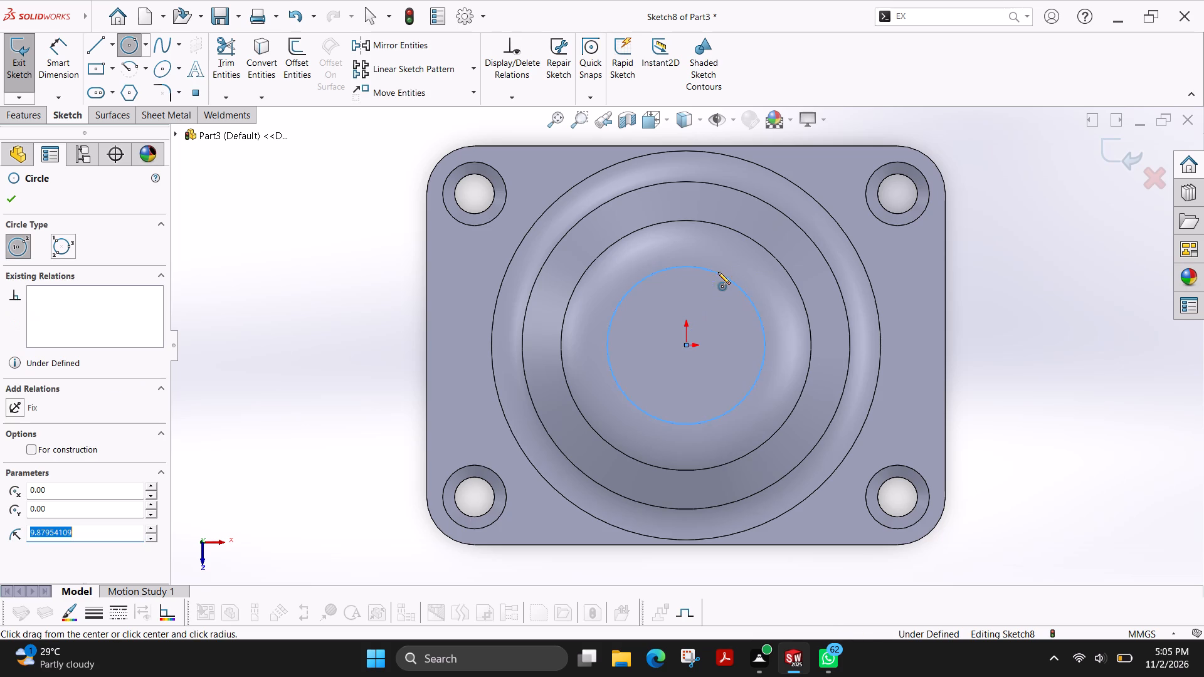
Cut-extrude the circle blind through both the raised form's flat top and the flange's base.
click(28, 120)
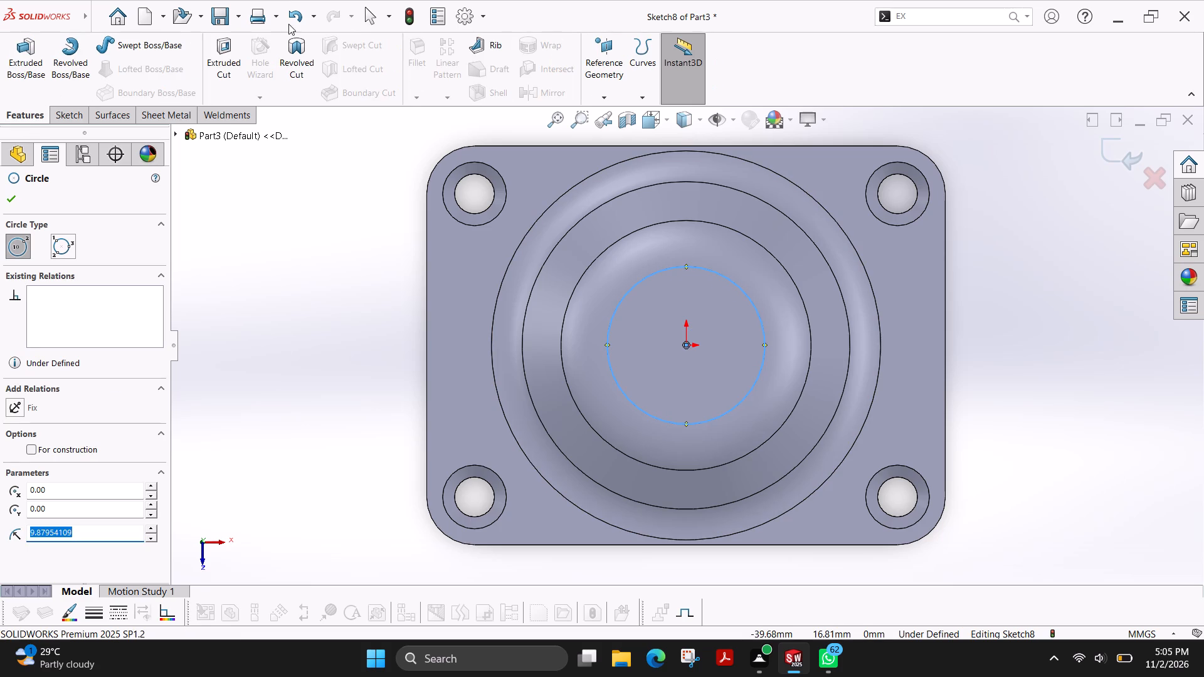
click(213, 56)
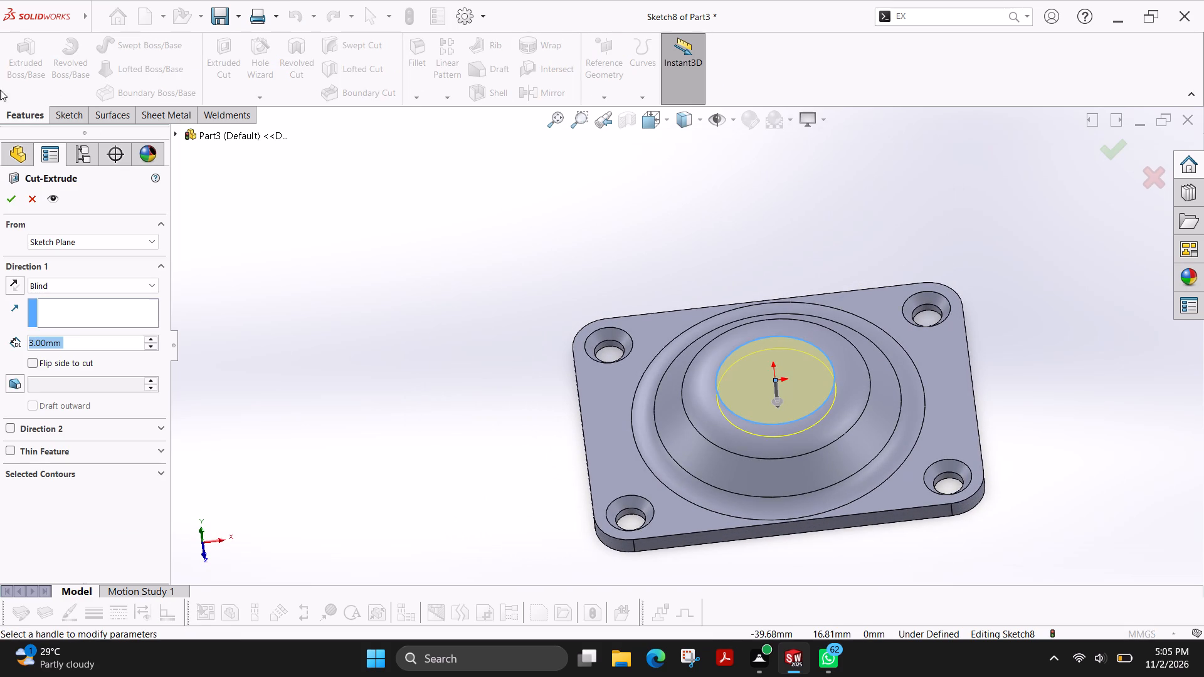
double_click(157, 337)
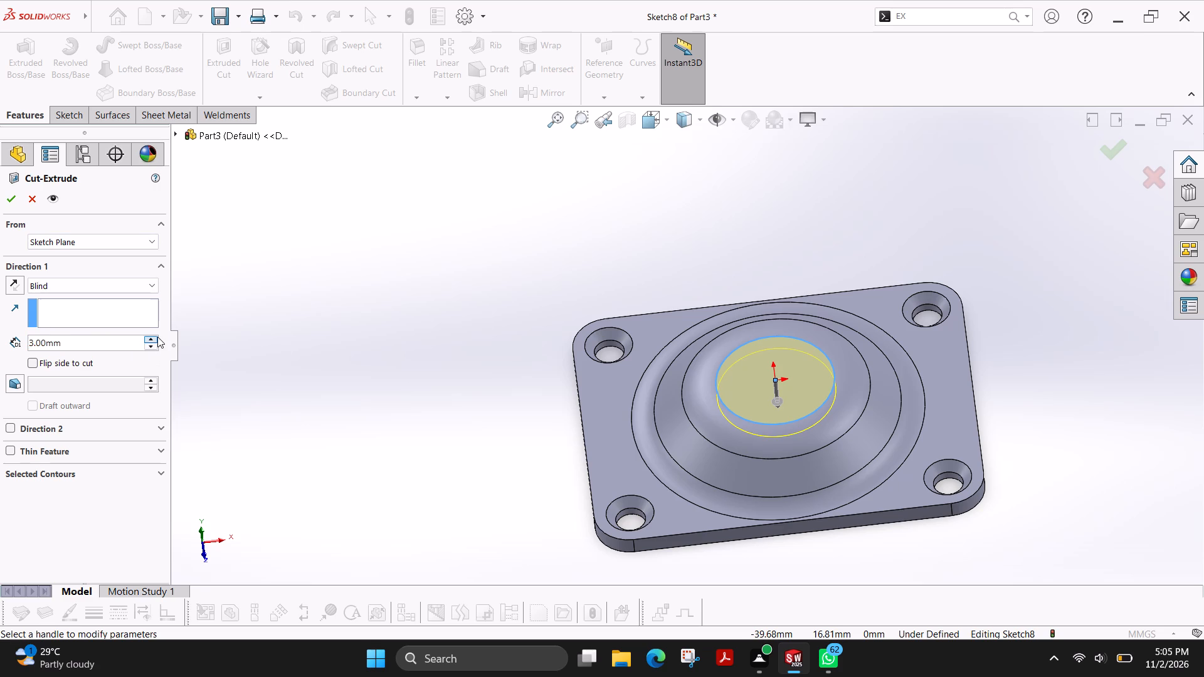
click(12, 198)
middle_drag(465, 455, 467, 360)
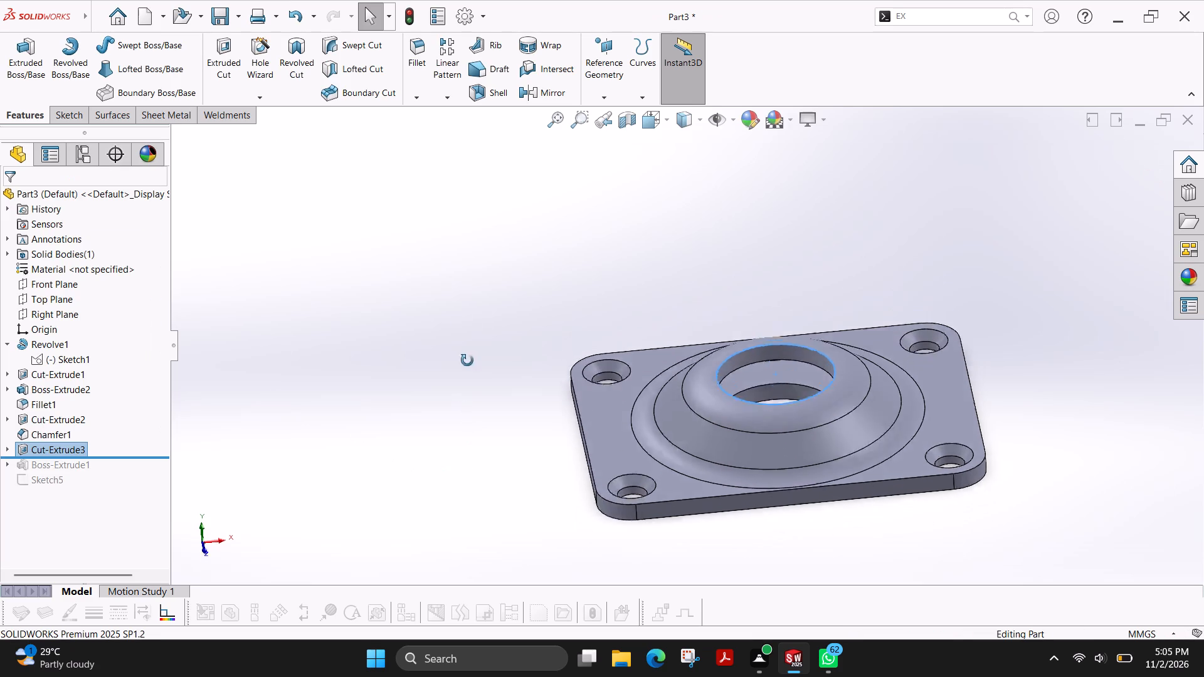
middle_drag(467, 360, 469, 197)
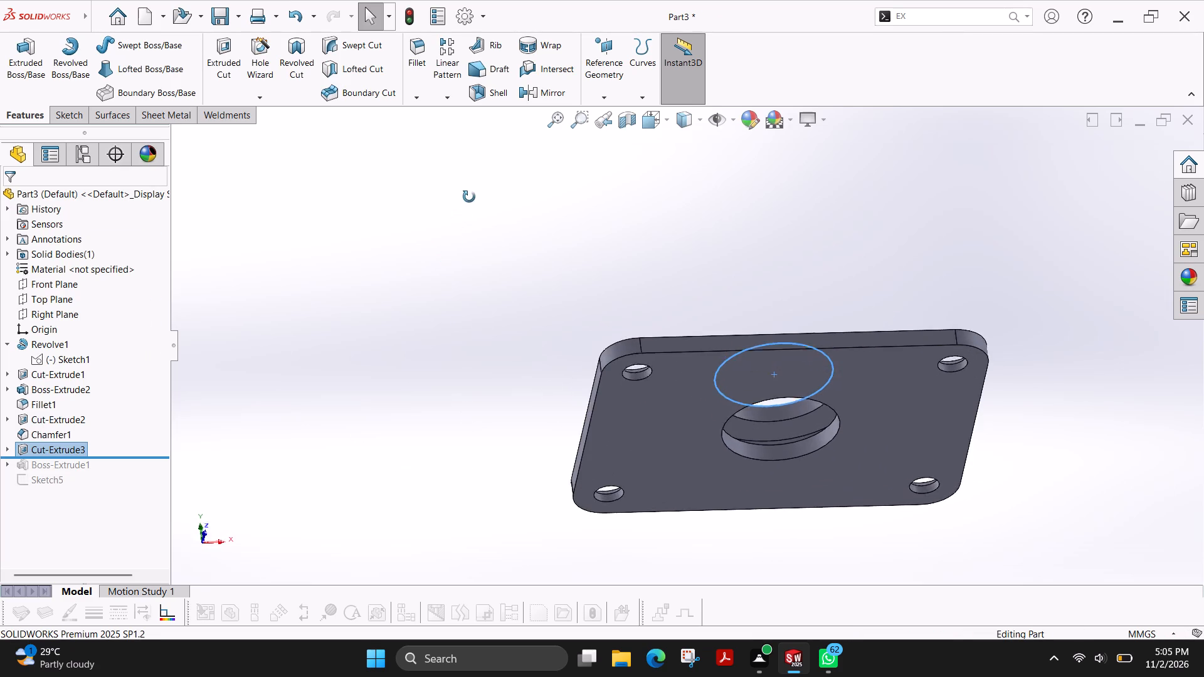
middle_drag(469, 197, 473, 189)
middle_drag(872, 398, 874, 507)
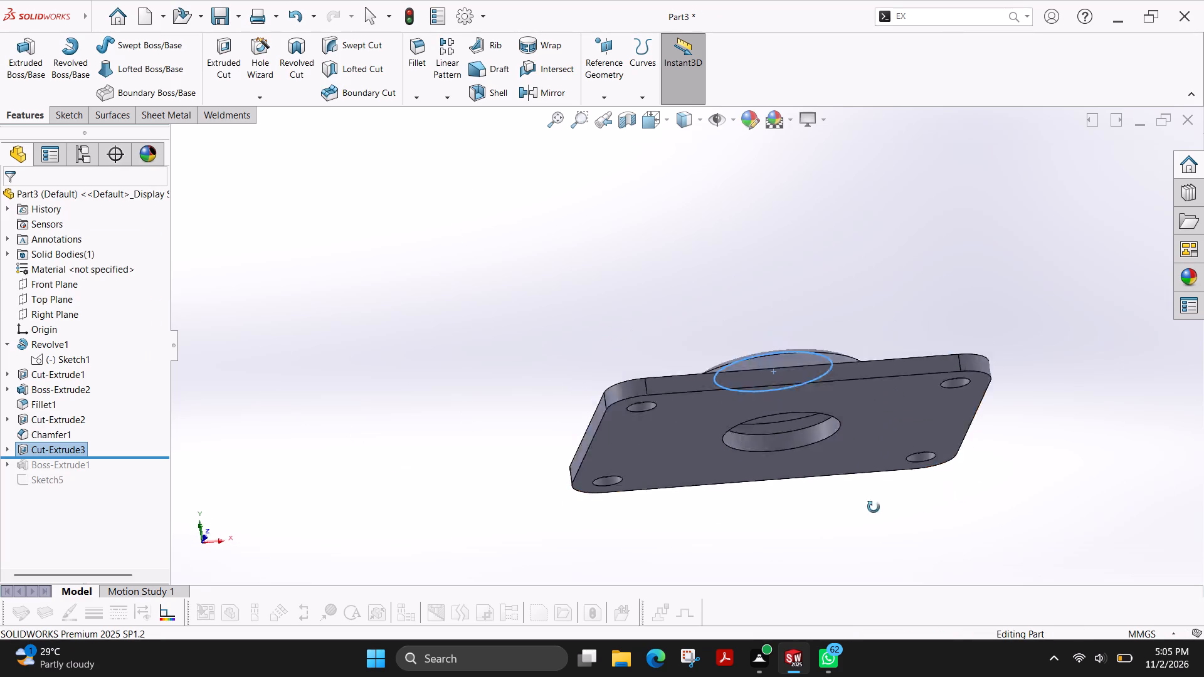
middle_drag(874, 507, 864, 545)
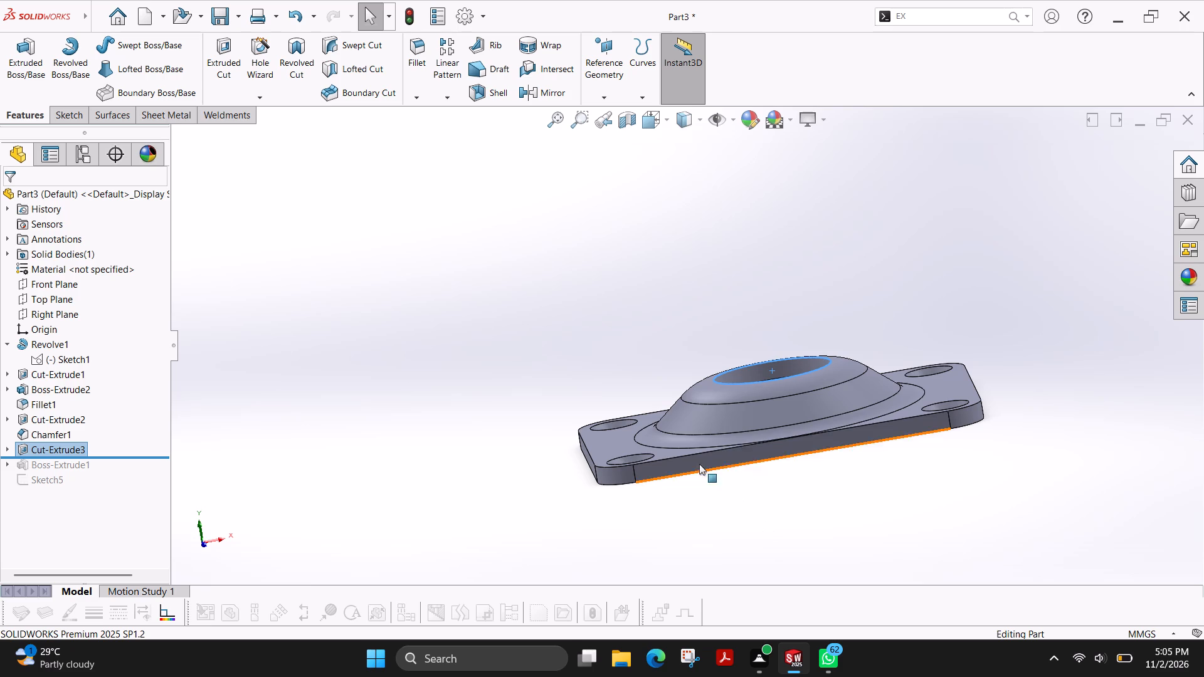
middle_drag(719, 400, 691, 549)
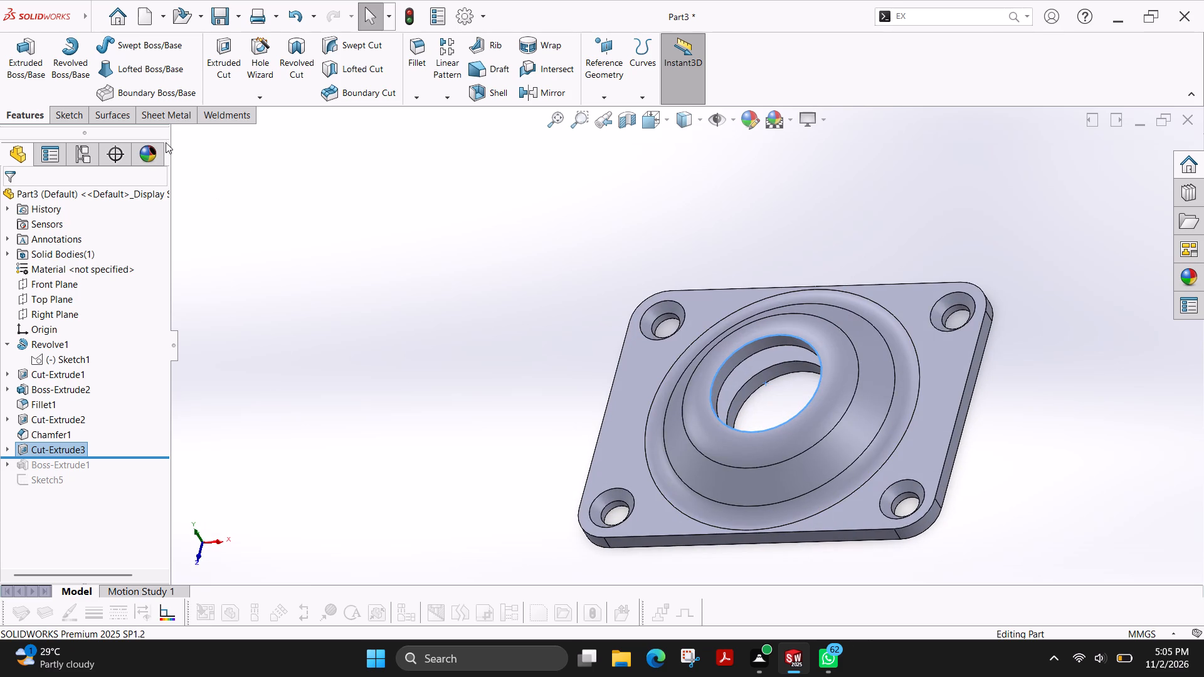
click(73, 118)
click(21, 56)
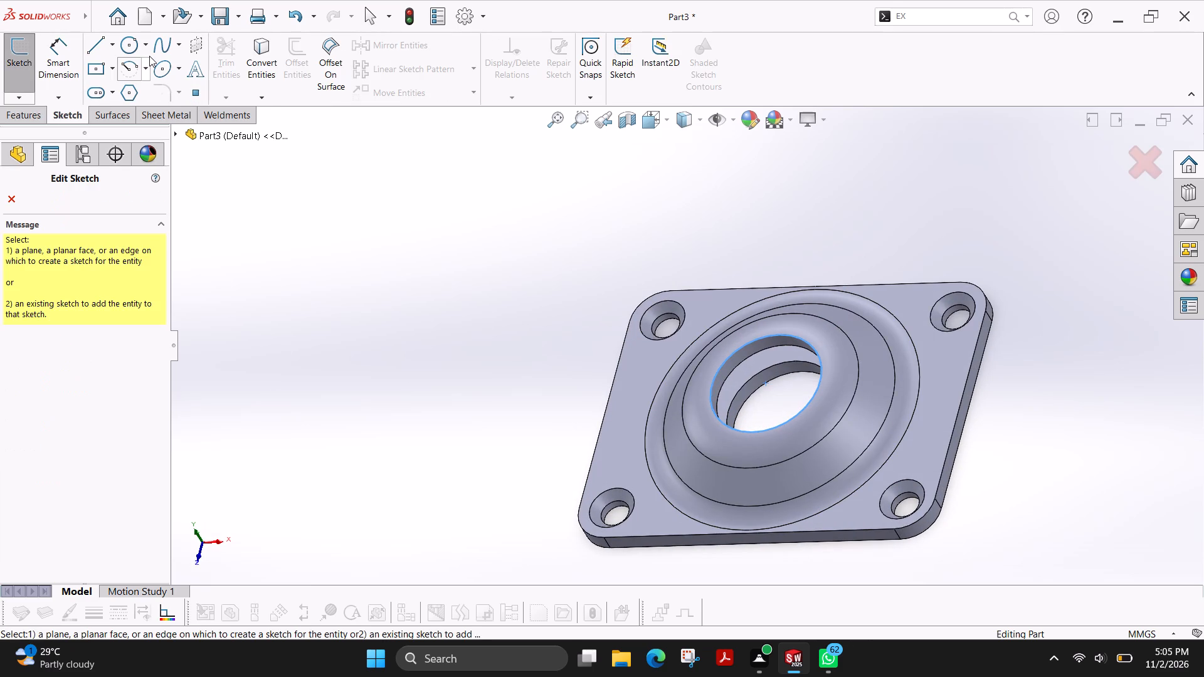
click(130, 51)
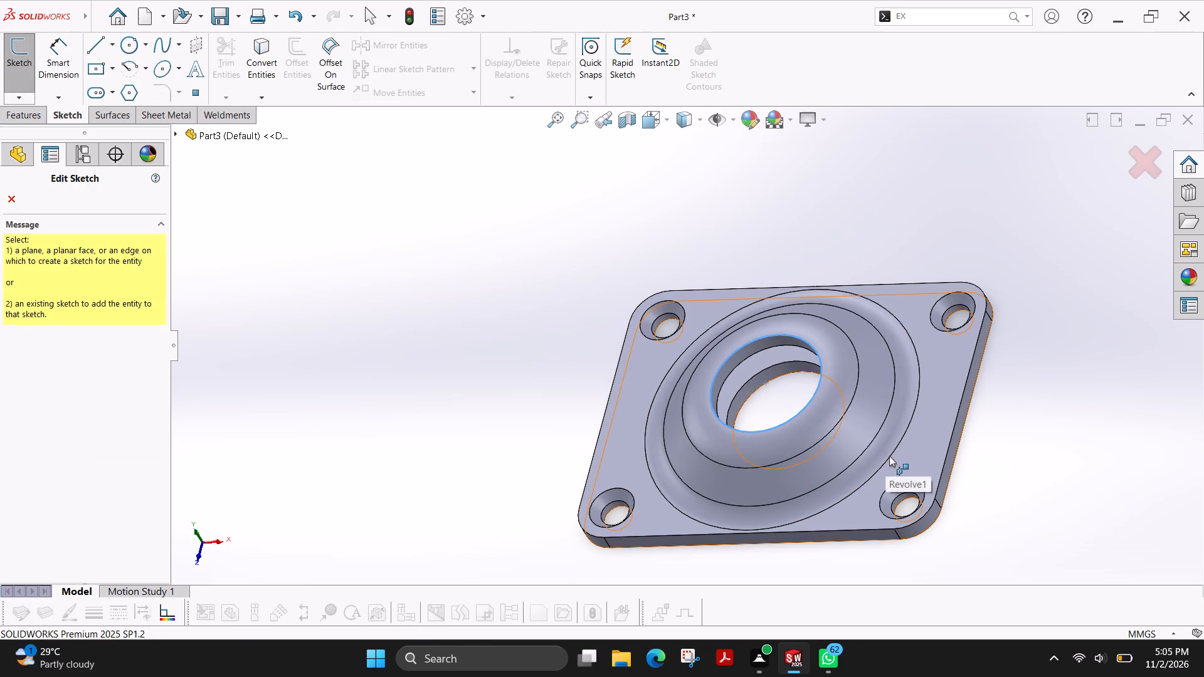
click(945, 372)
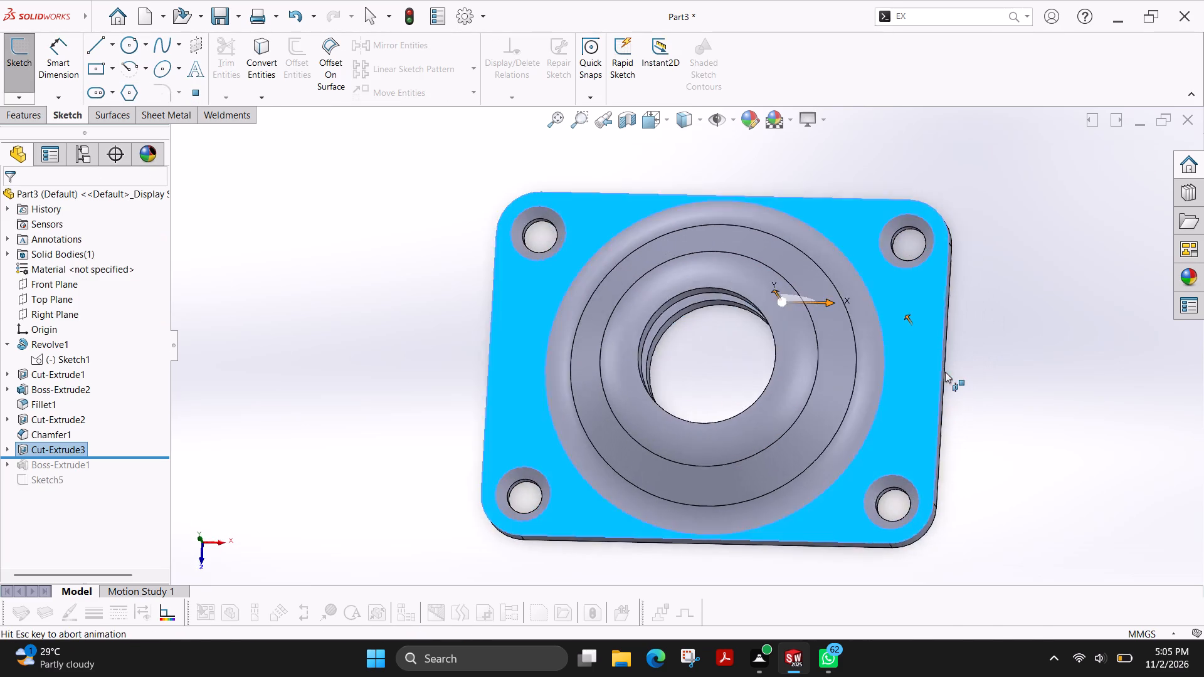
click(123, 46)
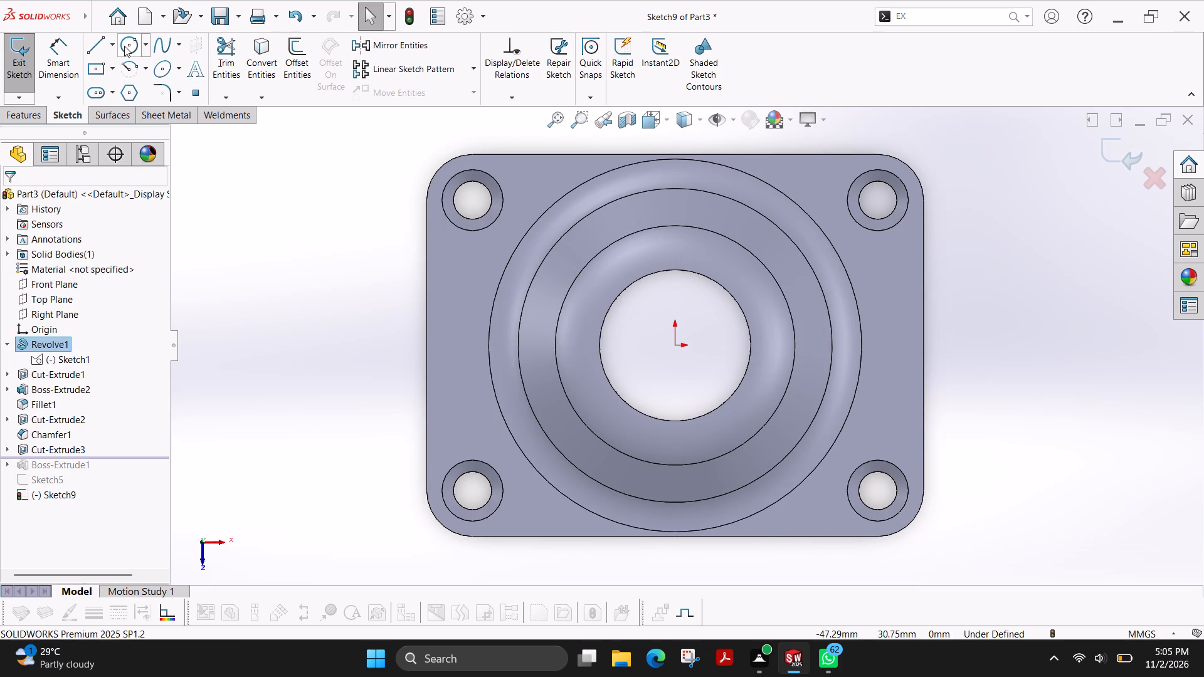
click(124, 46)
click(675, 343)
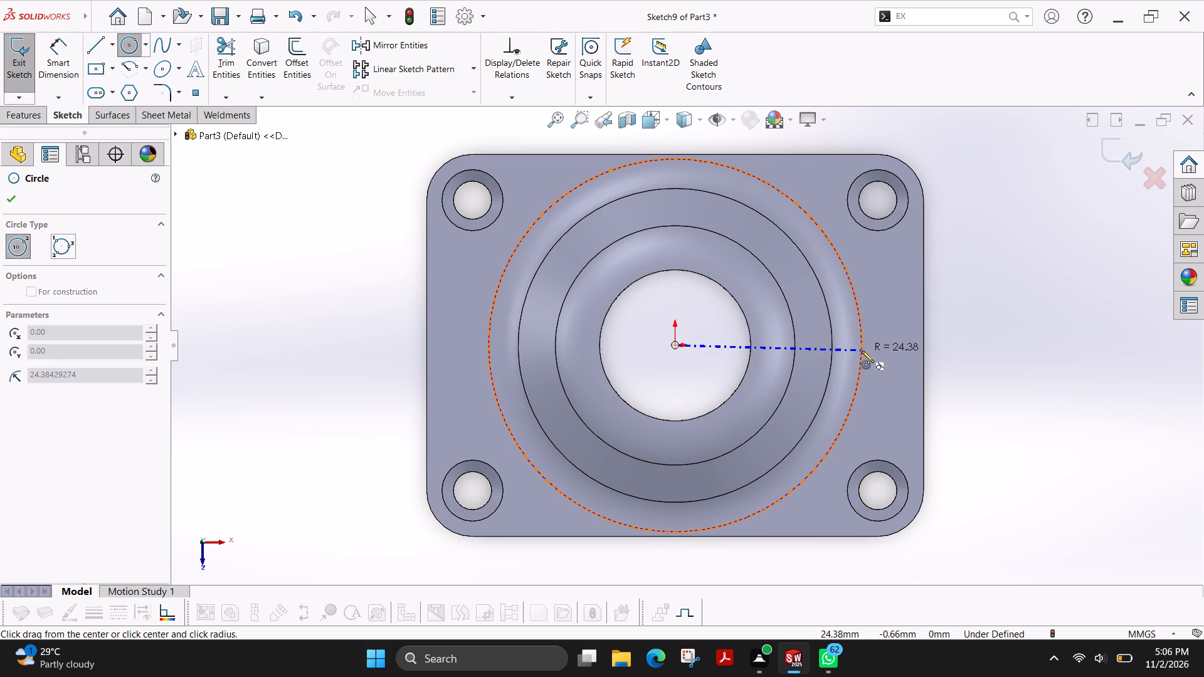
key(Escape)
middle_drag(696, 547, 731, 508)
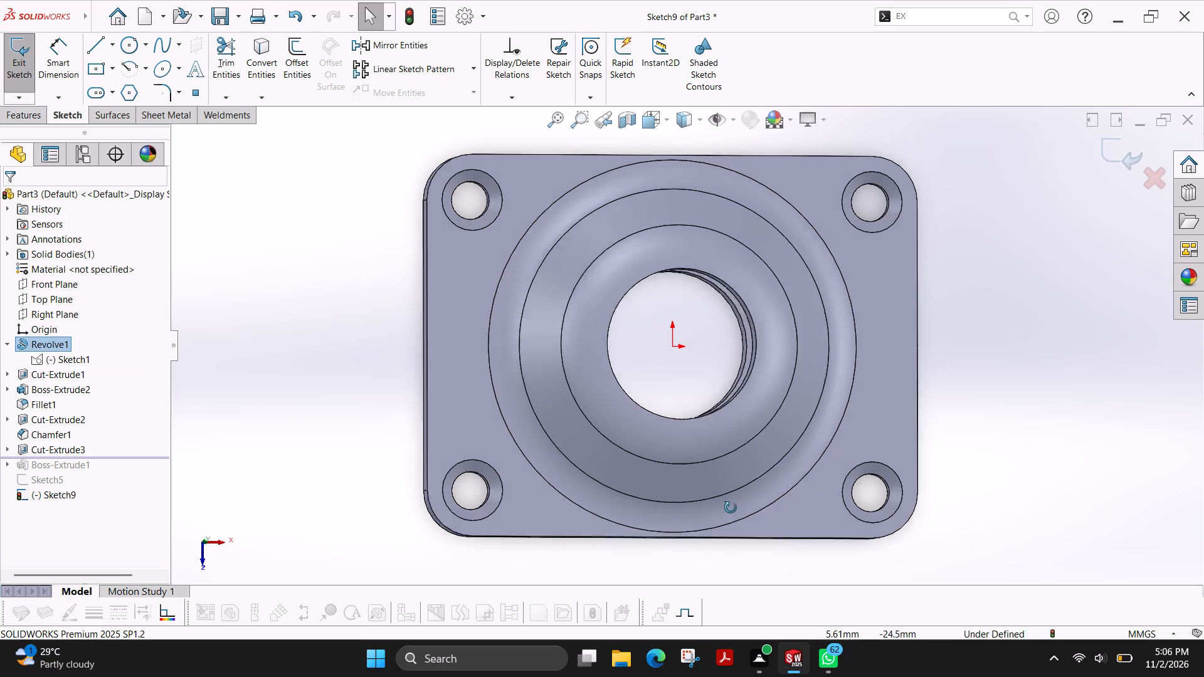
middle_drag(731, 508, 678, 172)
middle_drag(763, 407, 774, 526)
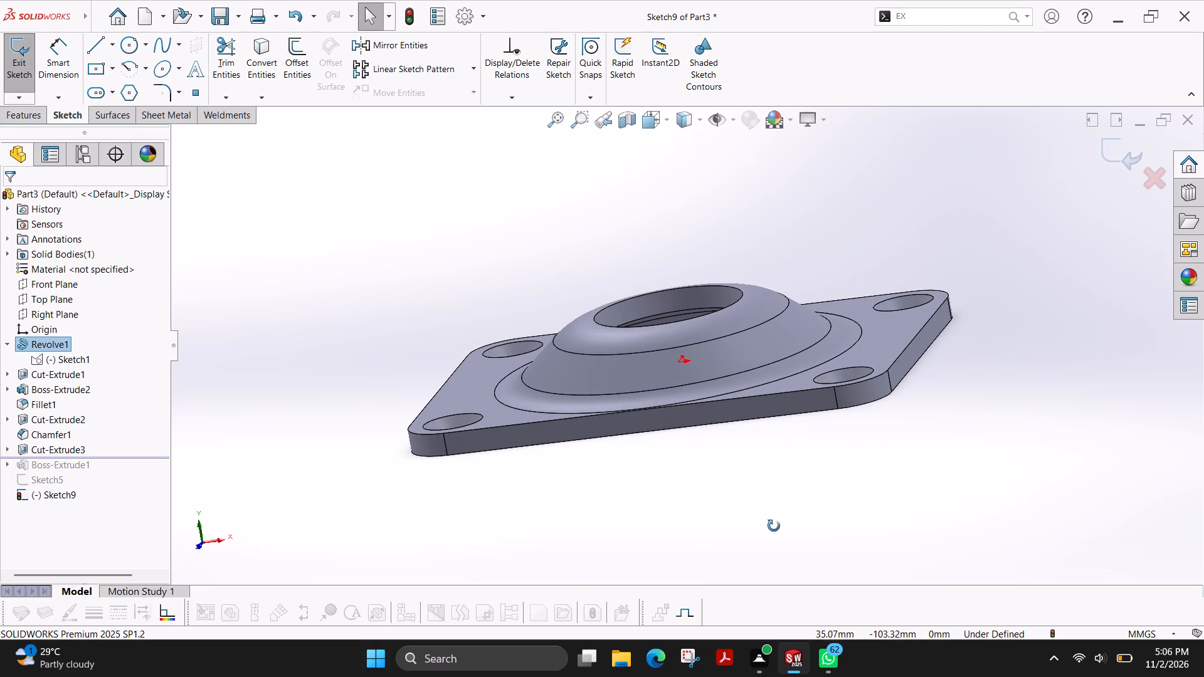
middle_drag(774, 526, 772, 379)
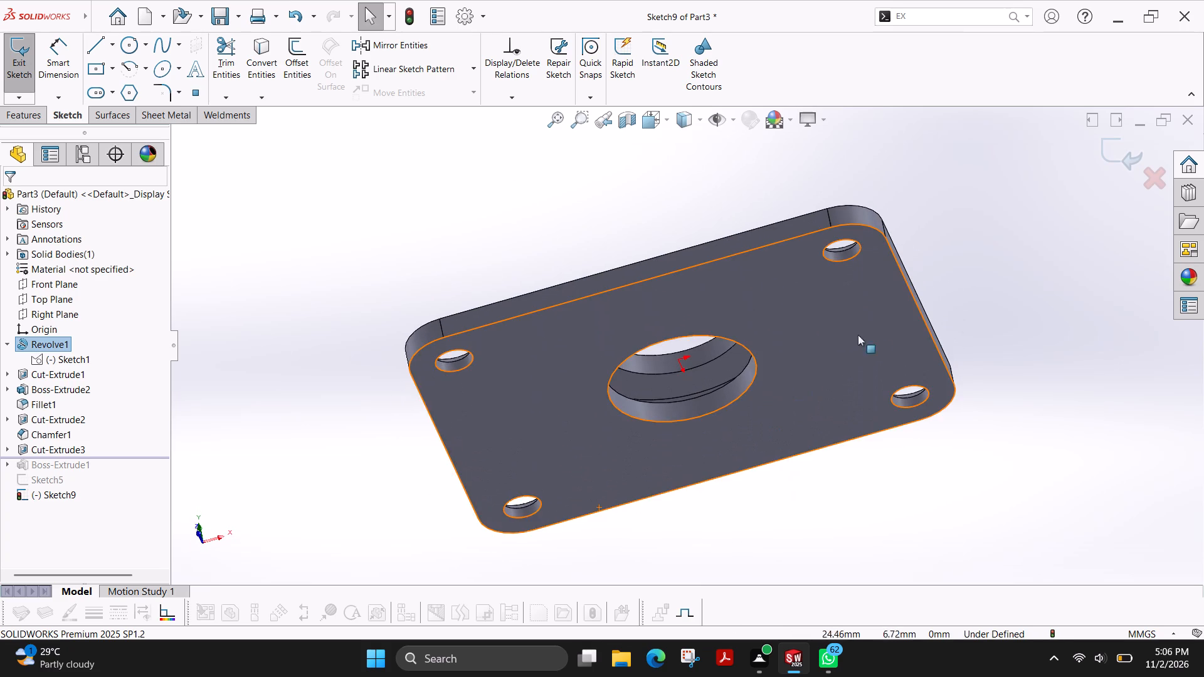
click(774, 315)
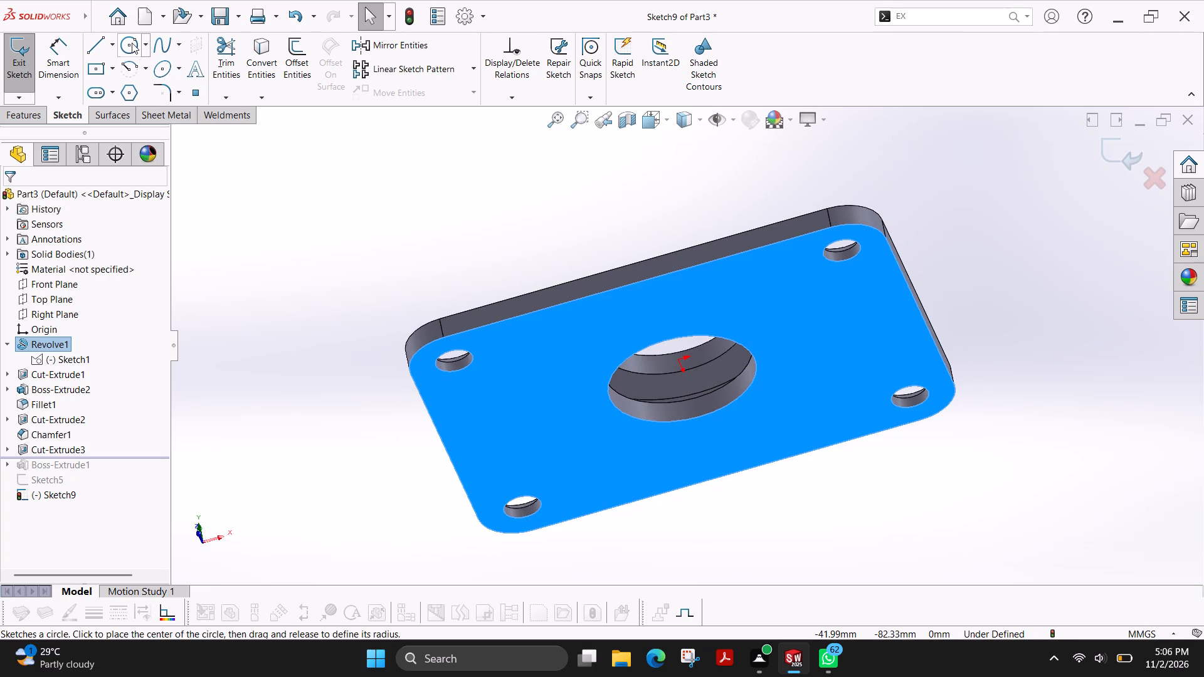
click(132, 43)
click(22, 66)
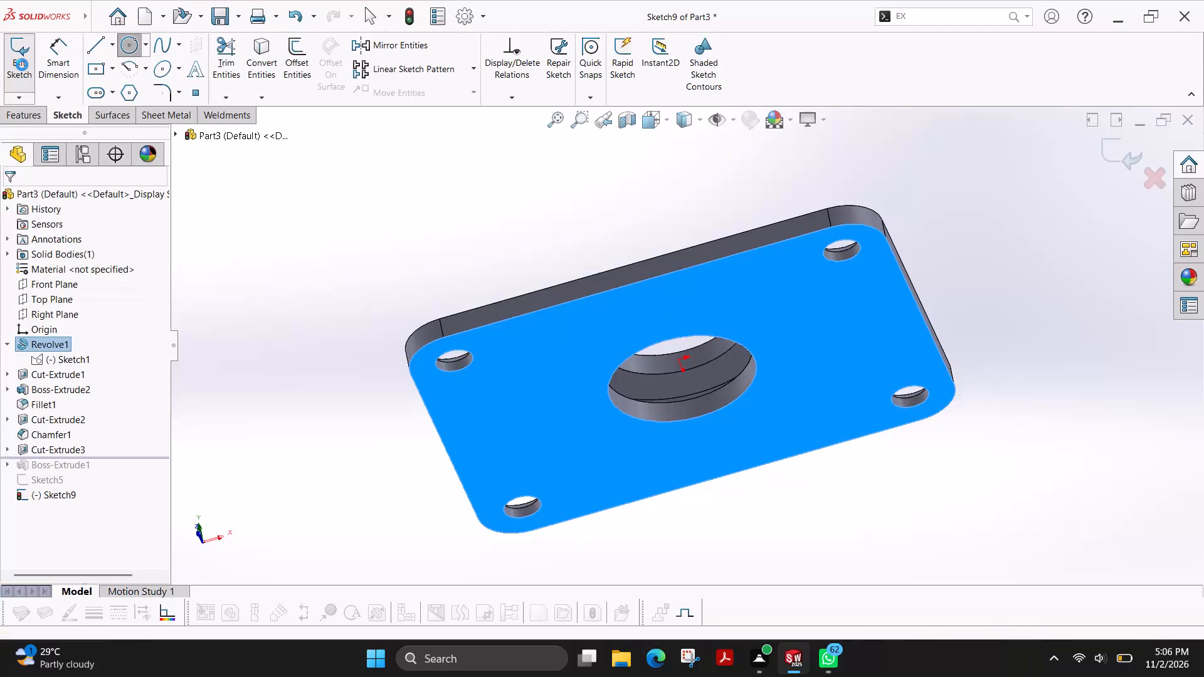
Sketch a circle of about 22.5 mm radius on the flange's flat underside, centred on the origin.
click(573, 343)
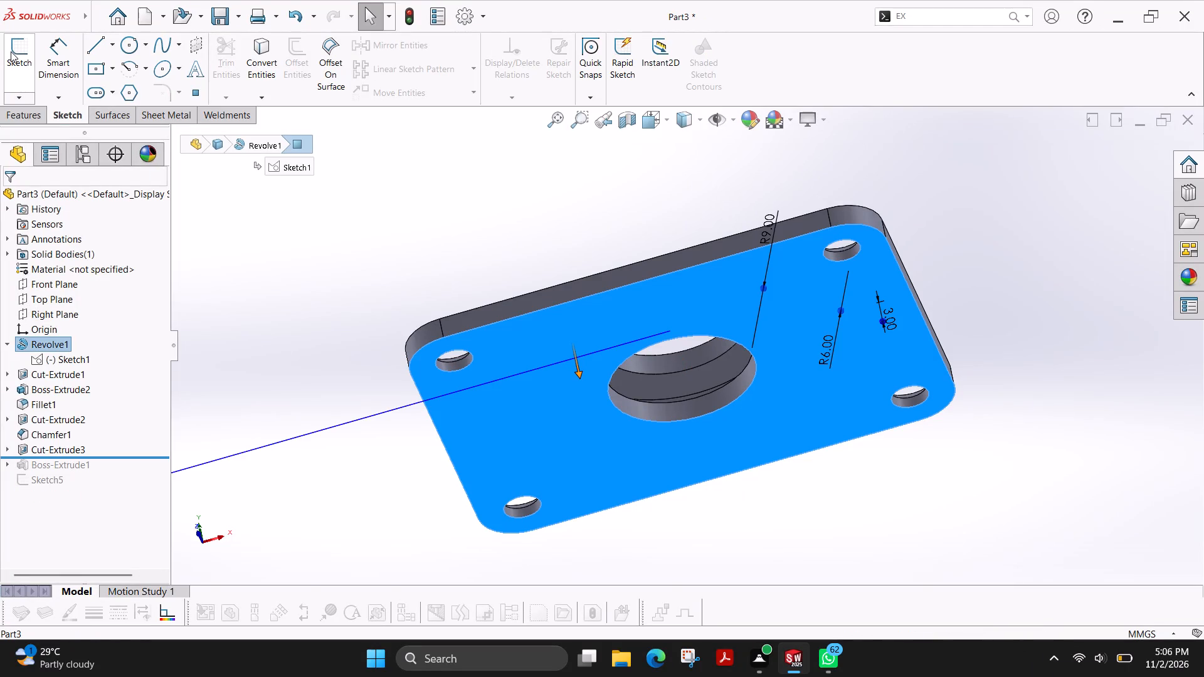
click(11, 51)
click(126, 44)
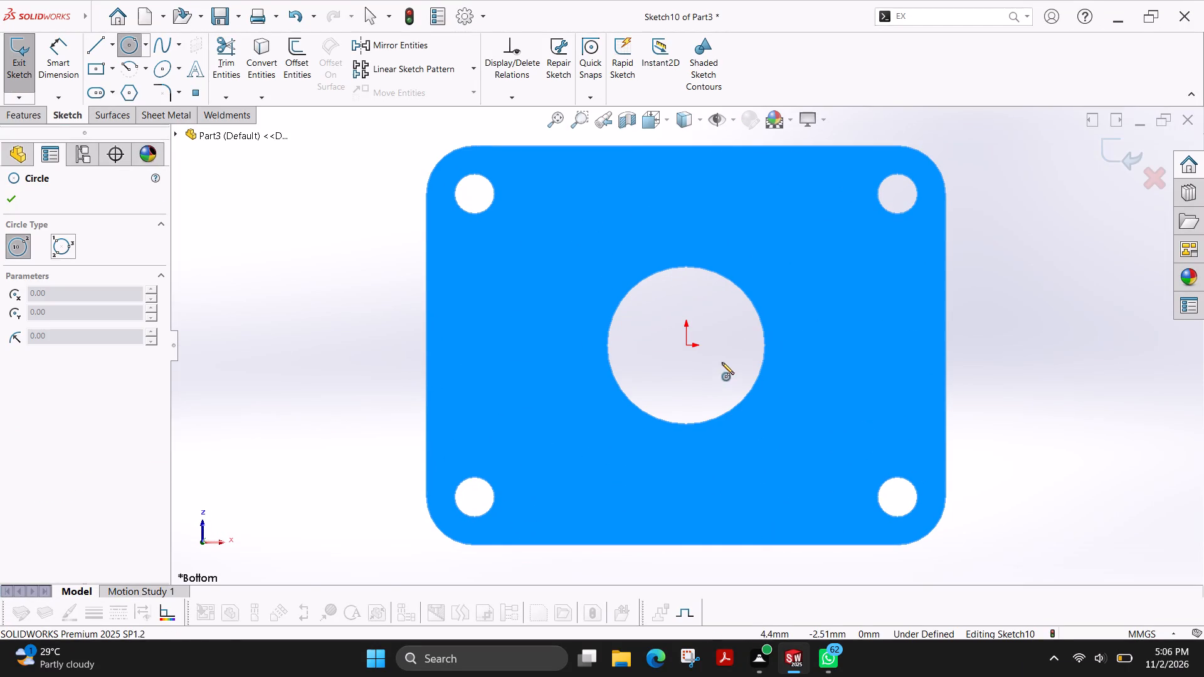
click(685, 345)
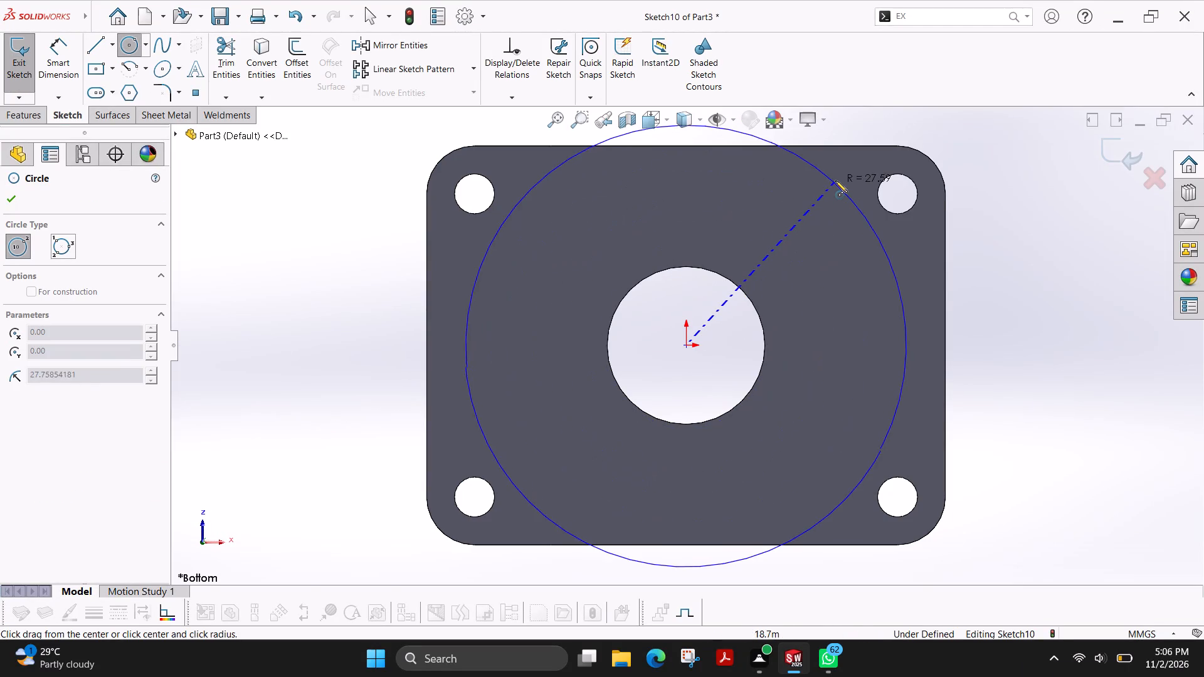
click(819, 225)
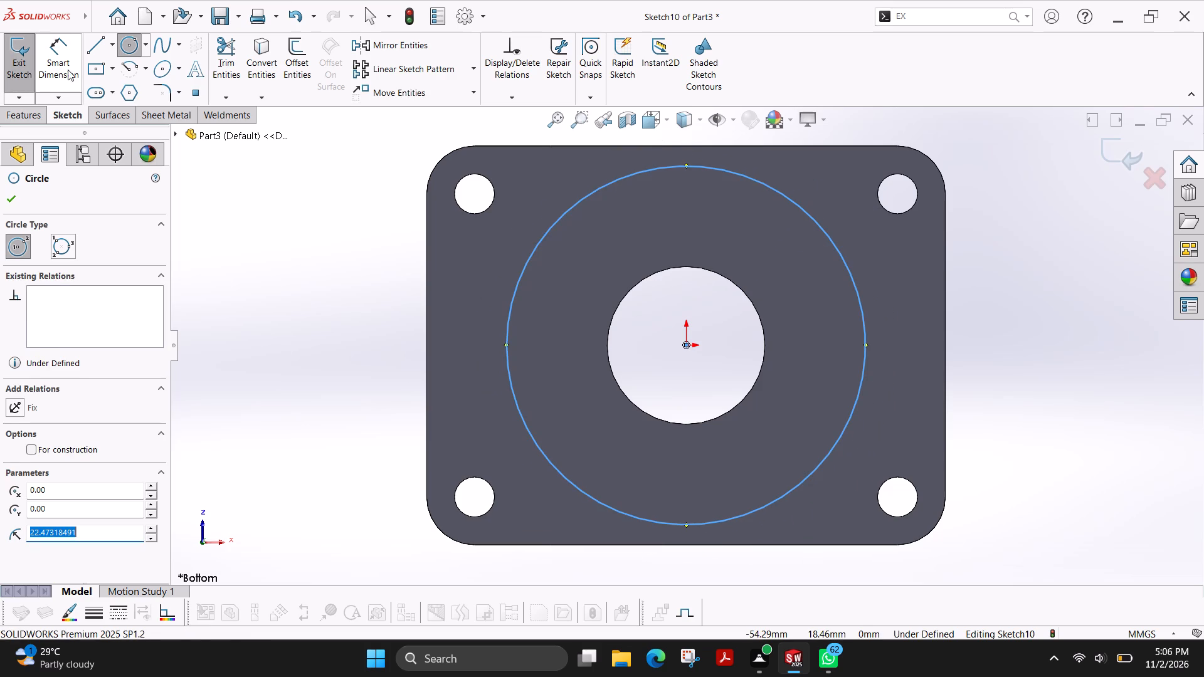
Dimension the underside circle's diameter and set it to 50 mm.
click(68, 70)
drag(523, 268, 517, 269)
click(327, 311)
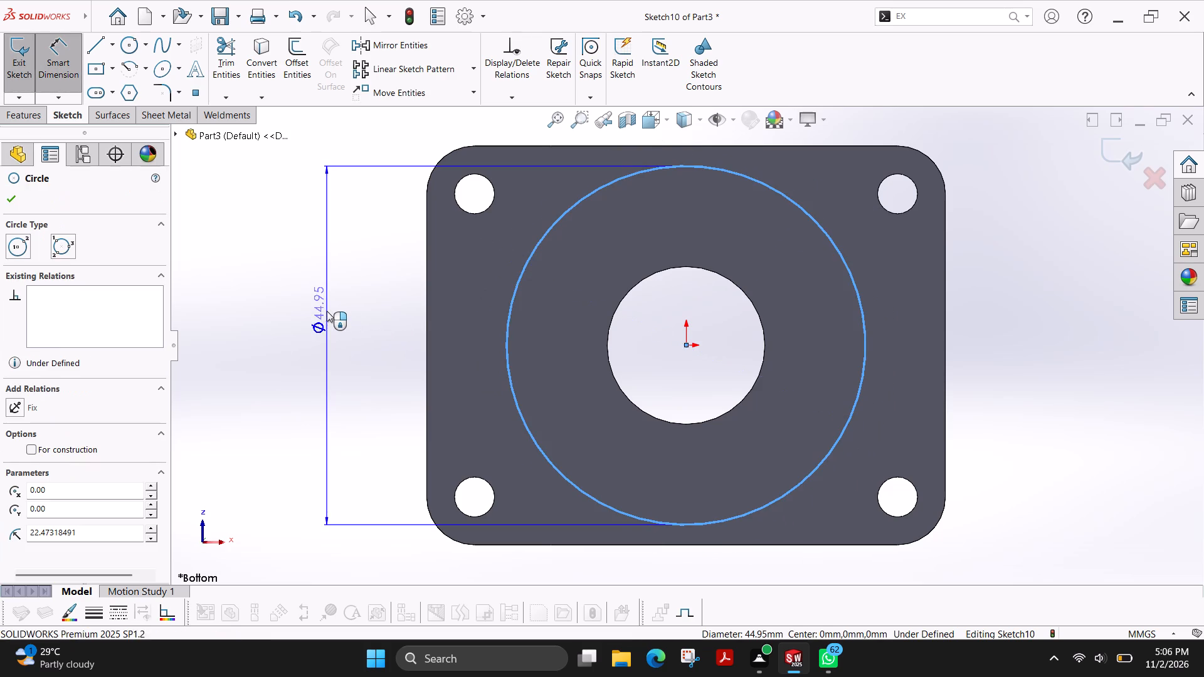
text(253)
key(BackSpace)
key(BackSpace)
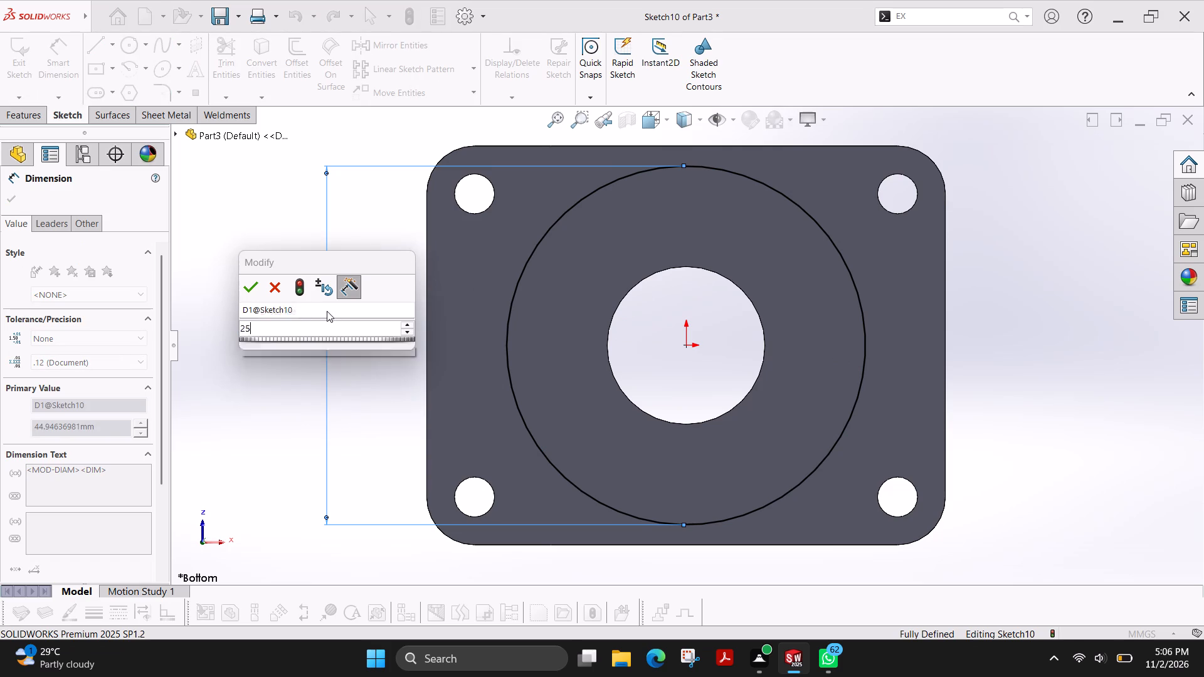
key(BackSpace)
text(50)
key(Return)
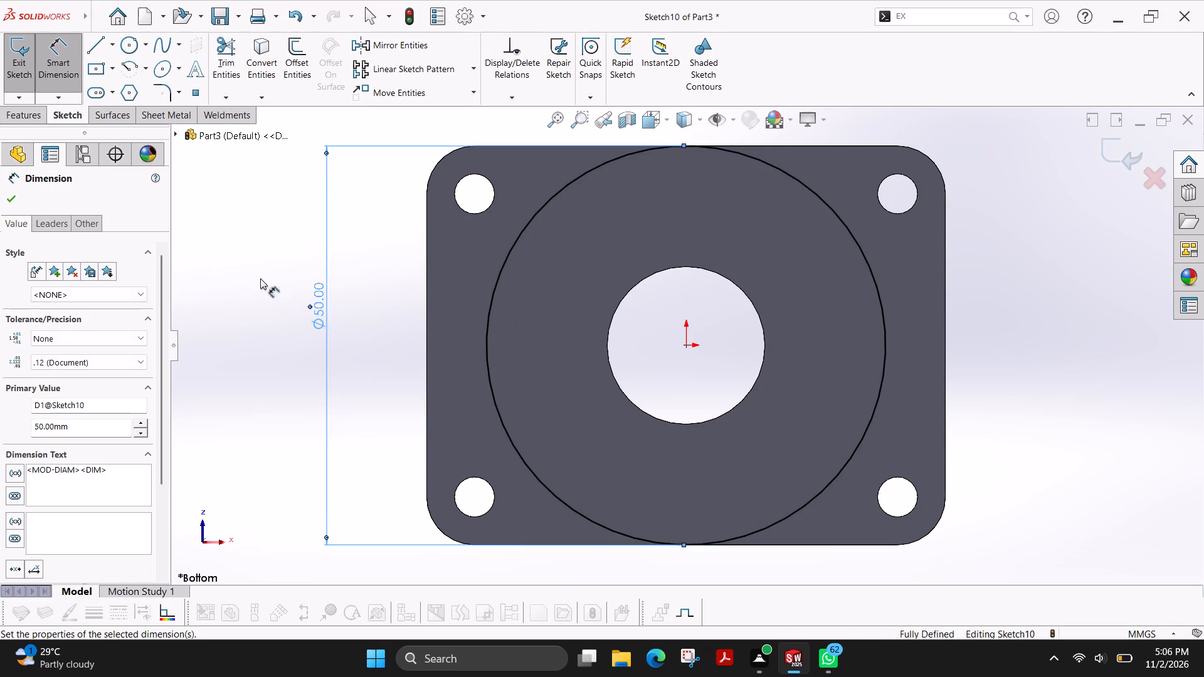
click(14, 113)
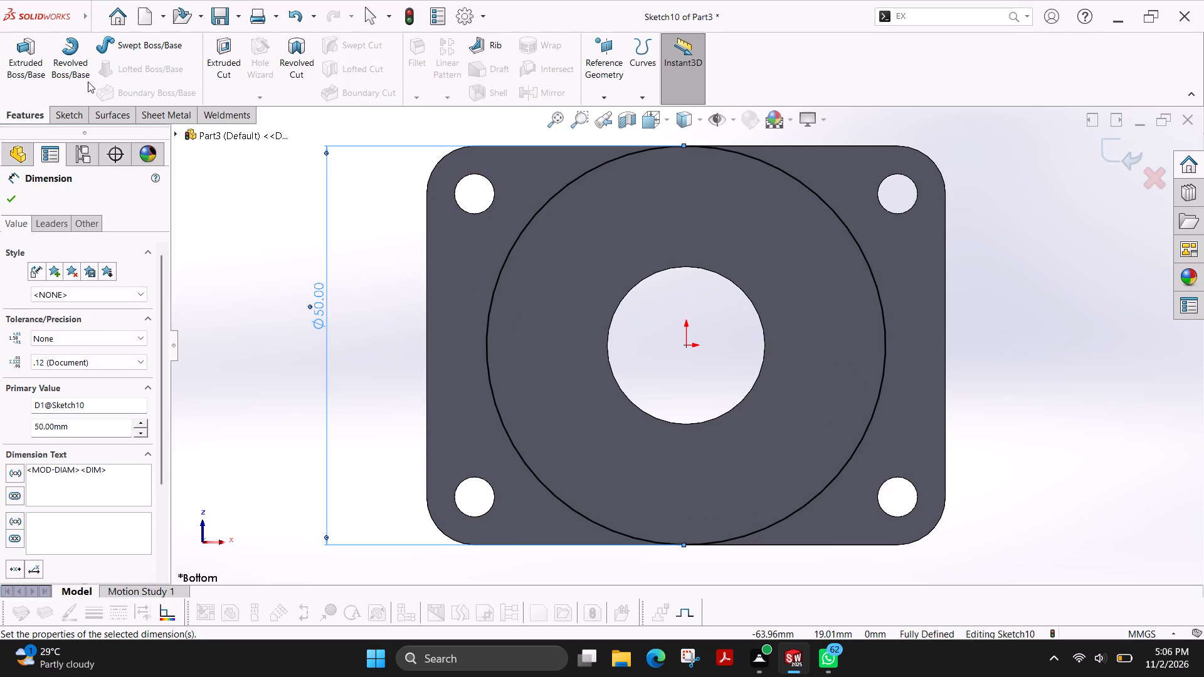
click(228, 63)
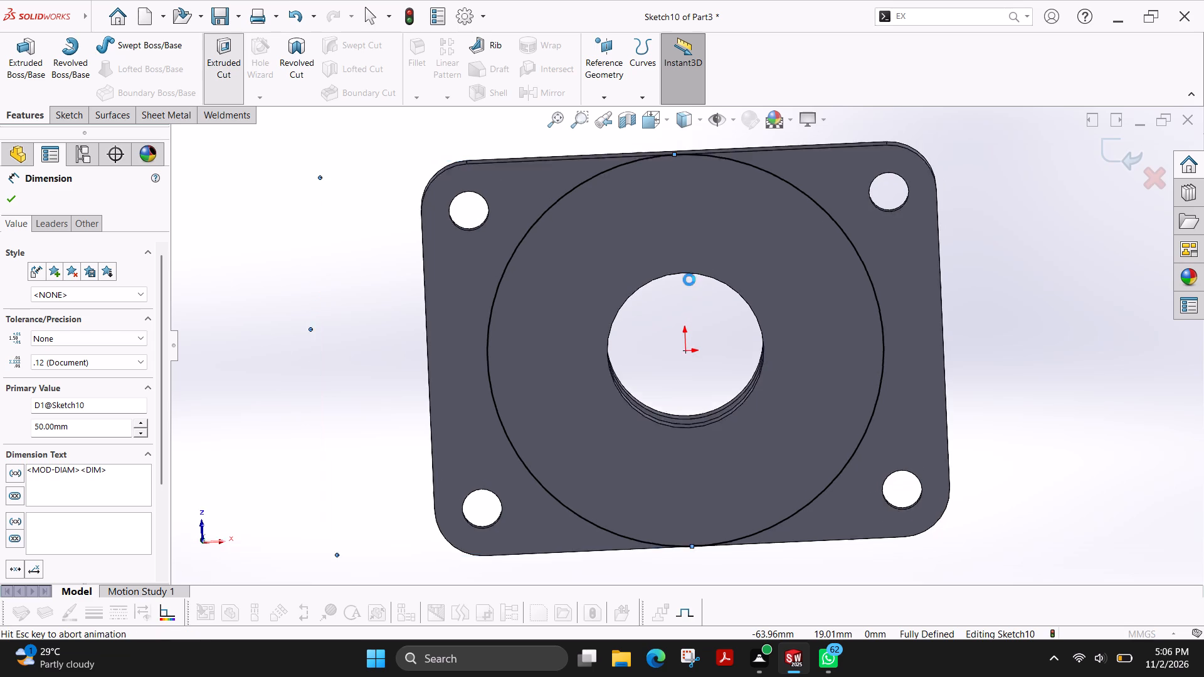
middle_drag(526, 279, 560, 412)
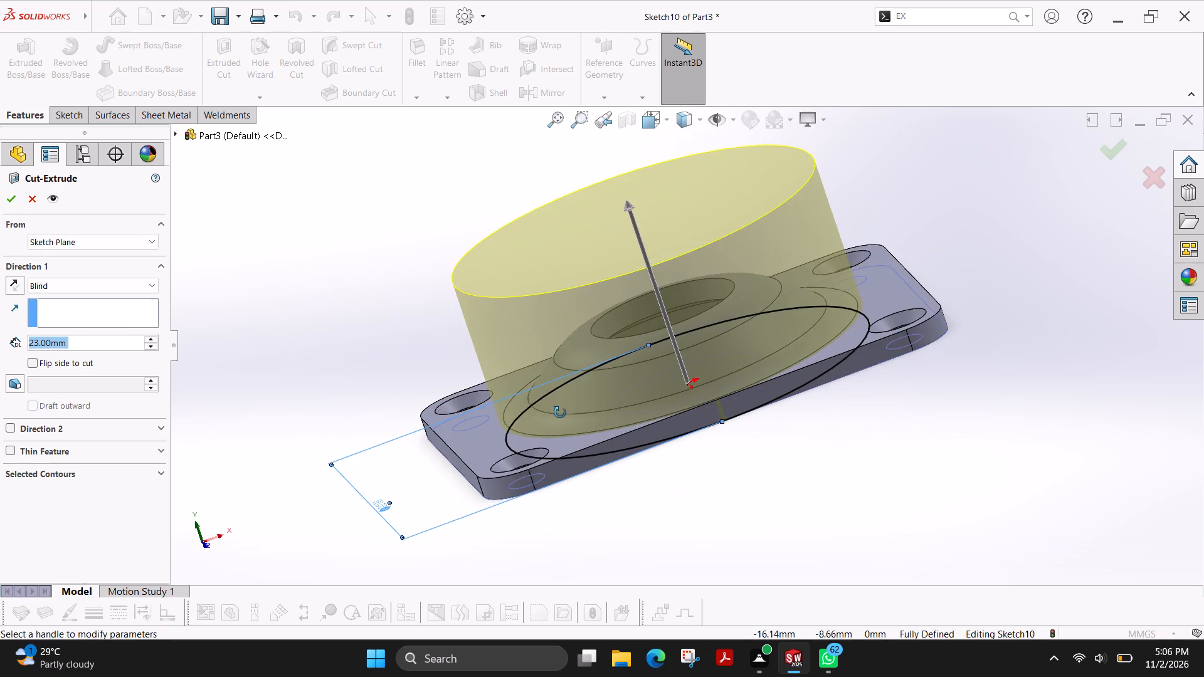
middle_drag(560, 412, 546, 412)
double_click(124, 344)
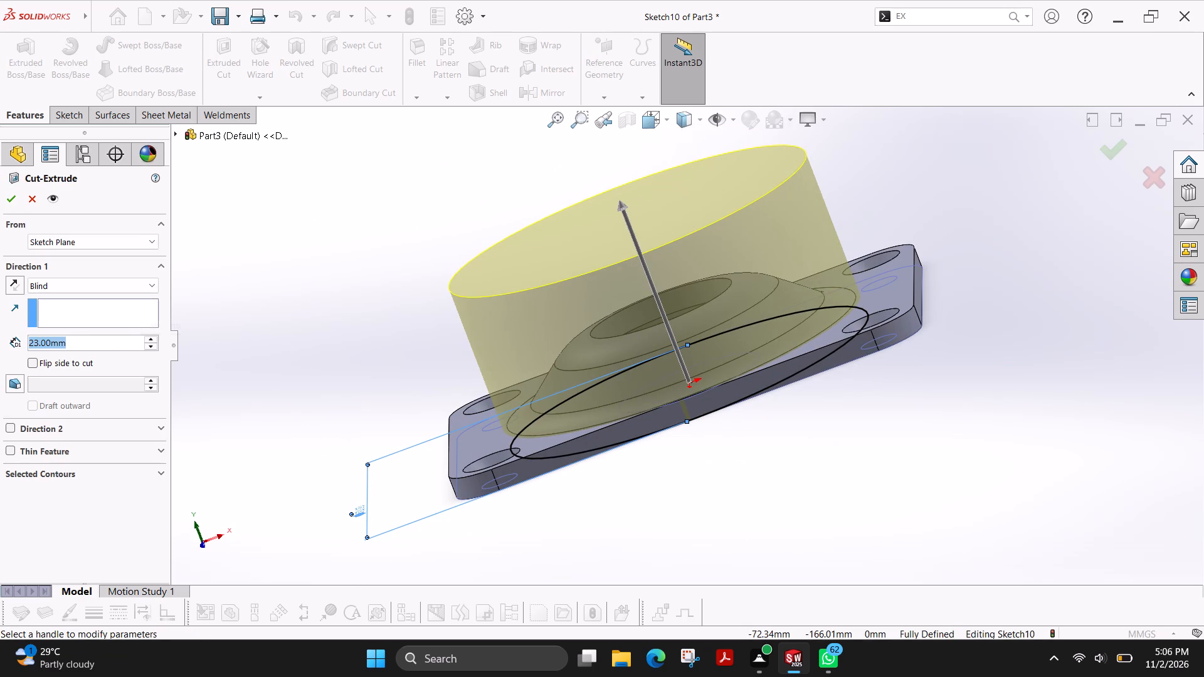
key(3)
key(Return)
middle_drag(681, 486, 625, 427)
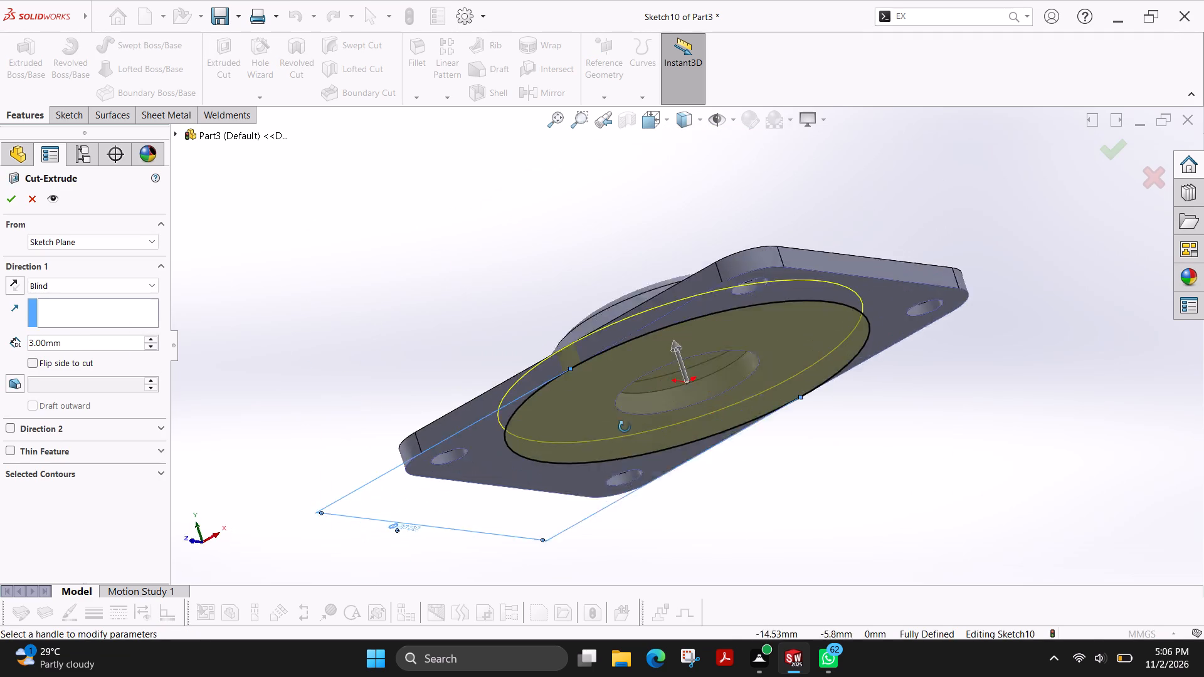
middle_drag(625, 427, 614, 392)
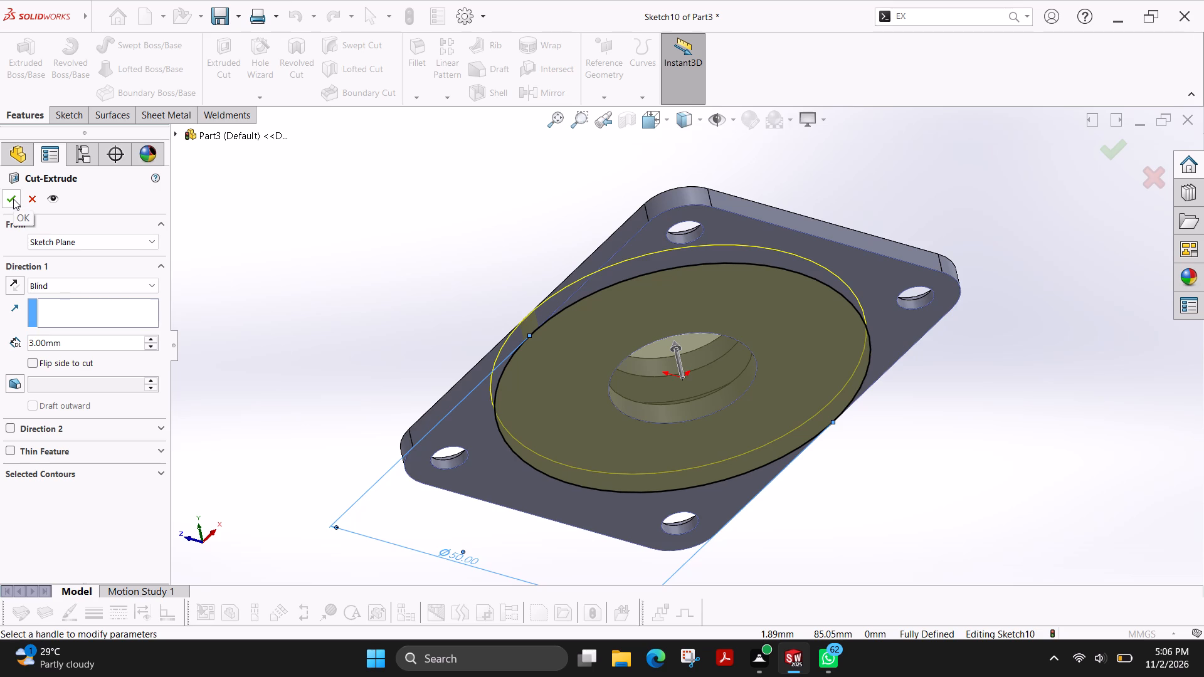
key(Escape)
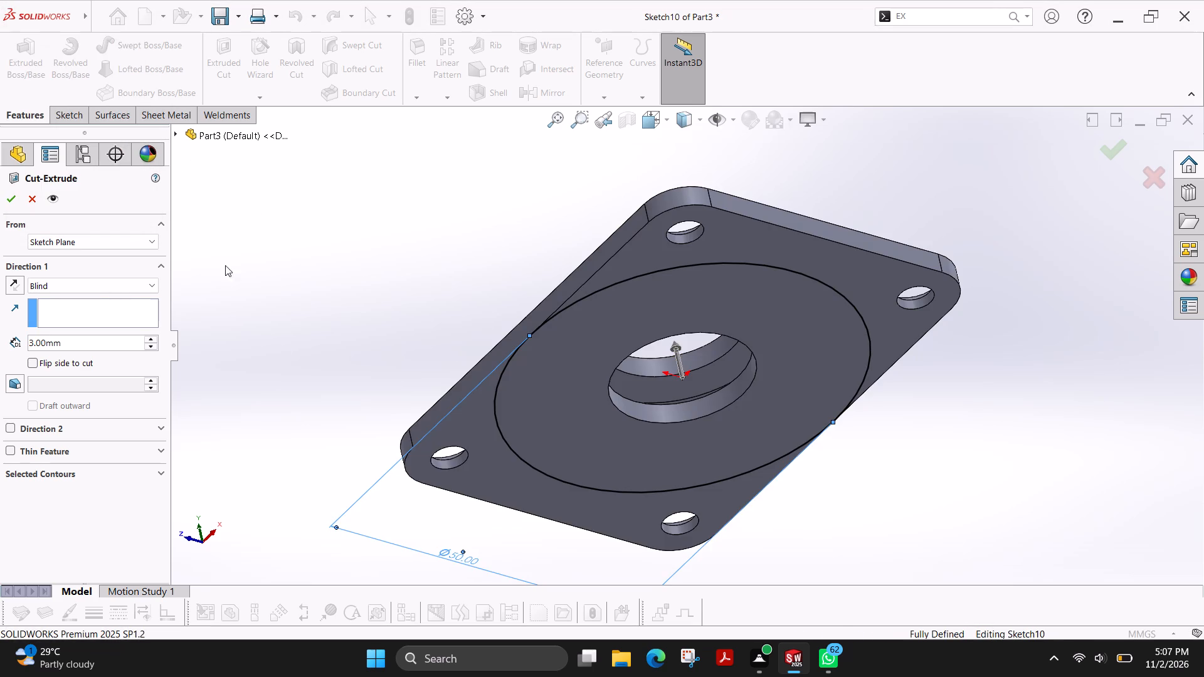
Set the underside circle's diameter to 49 mm.
middle_drag(491, 544, 475, 398)
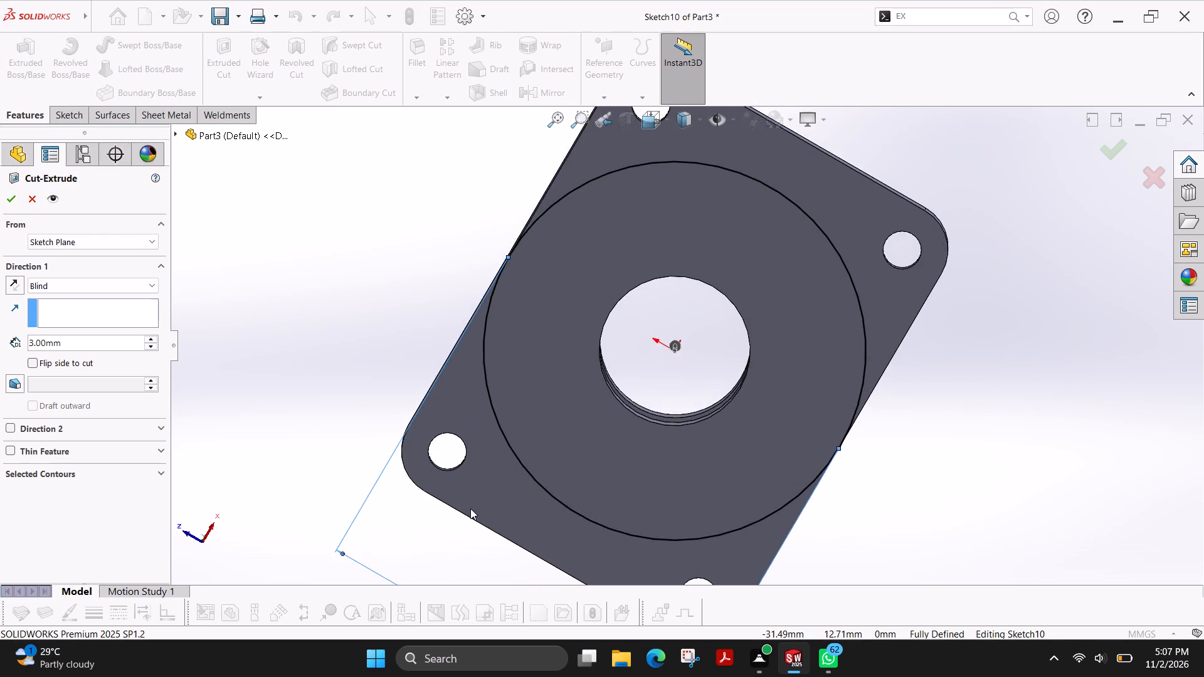
scroll(470, 508, down, 1)
scroll(470, 508, up, 3)
click(584, 517)
key(Escape)
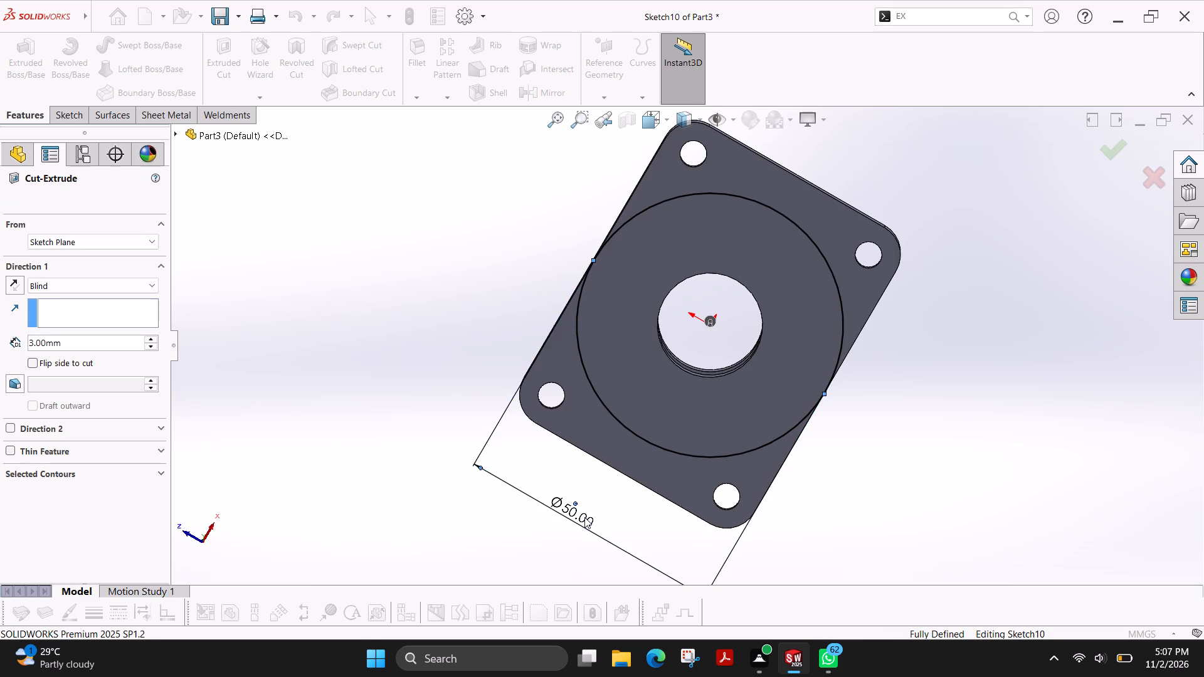
double_click(566, 507)
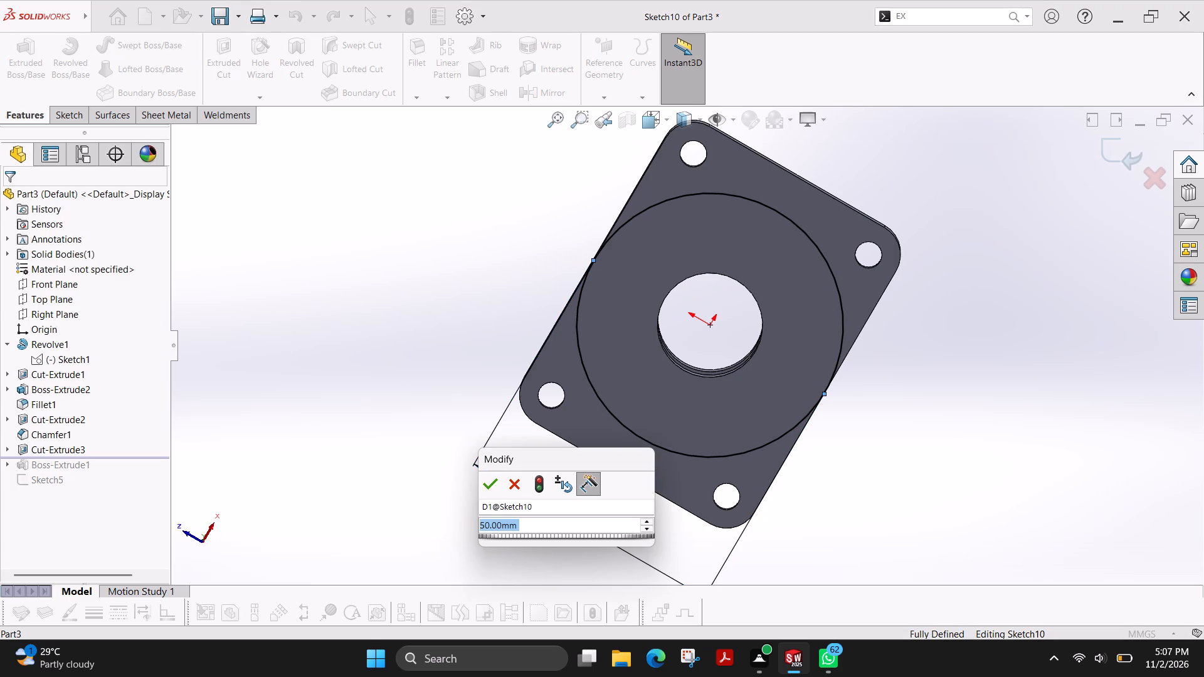
text(49)
key(Return)
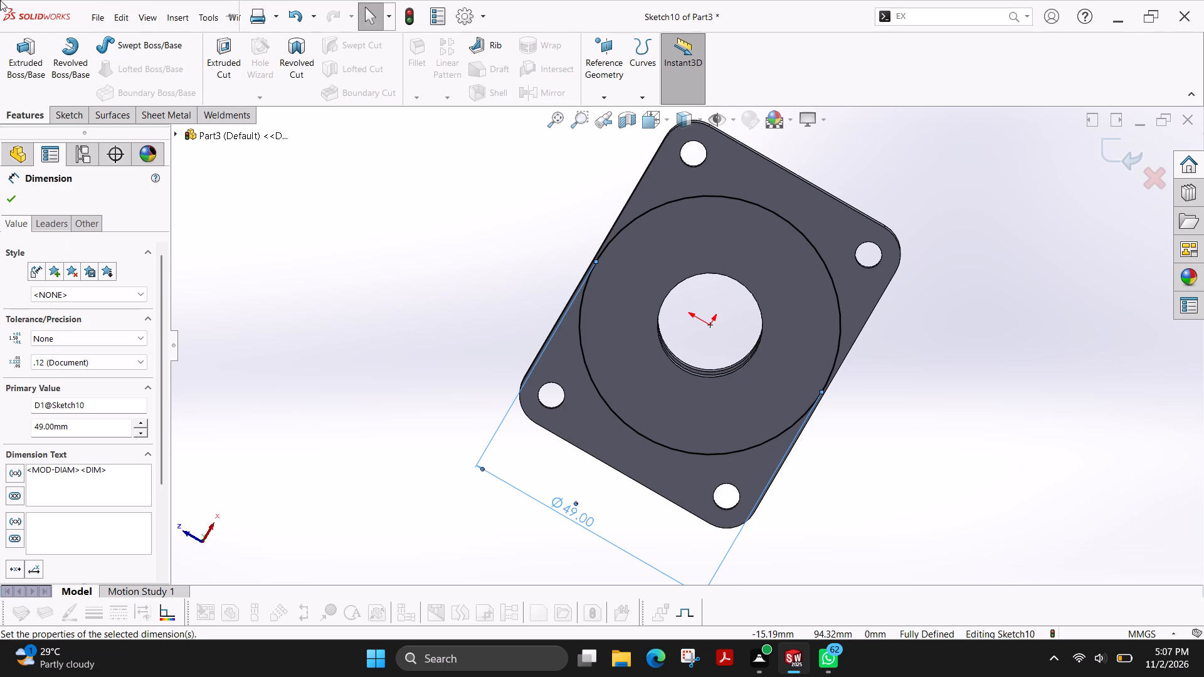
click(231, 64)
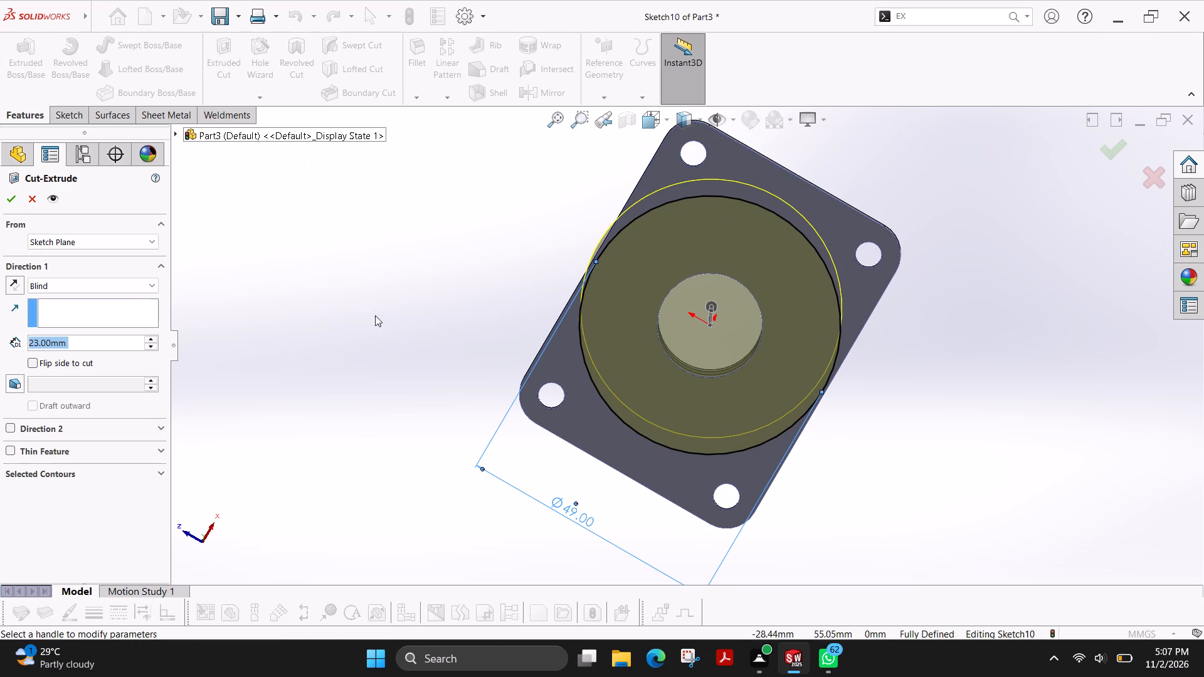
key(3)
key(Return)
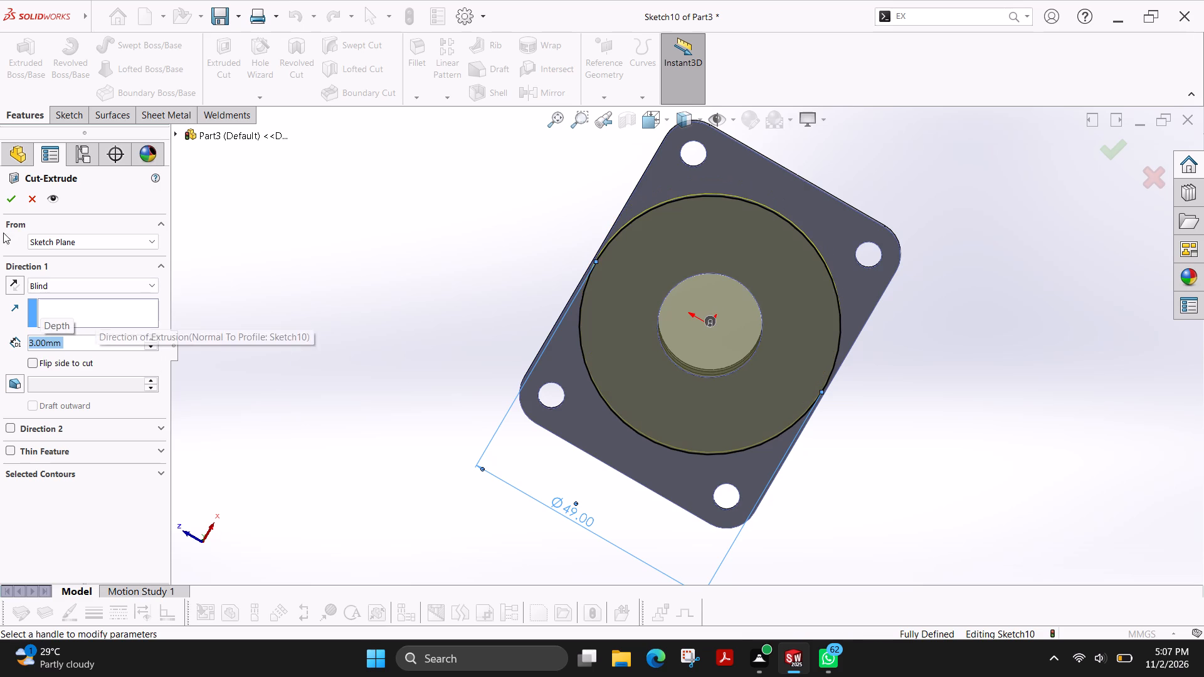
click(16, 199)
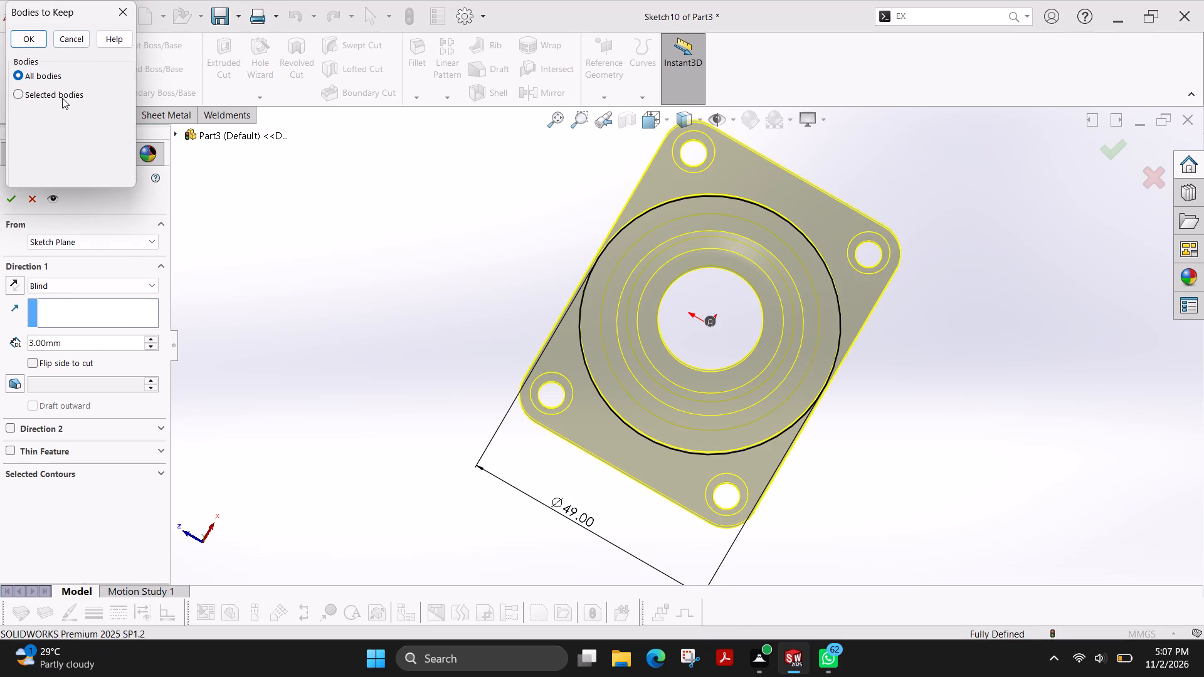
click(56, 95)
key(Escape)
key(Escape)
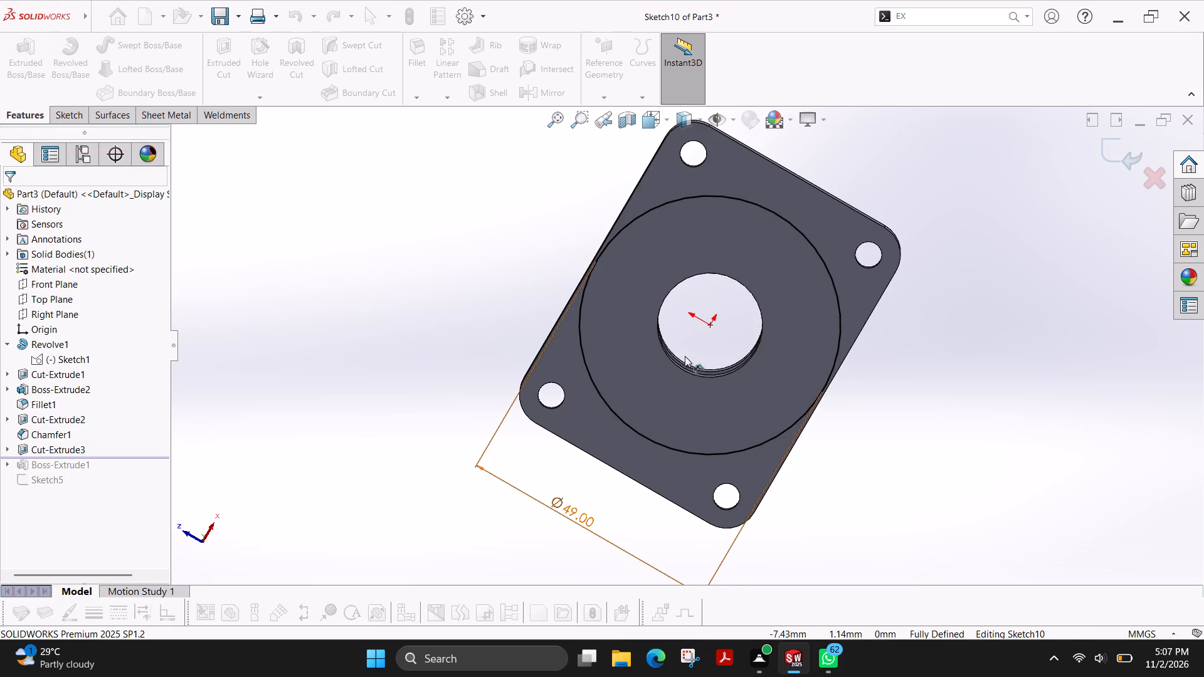
Set the underside circle's diameter to 45 mm.
double_click(577, 524)
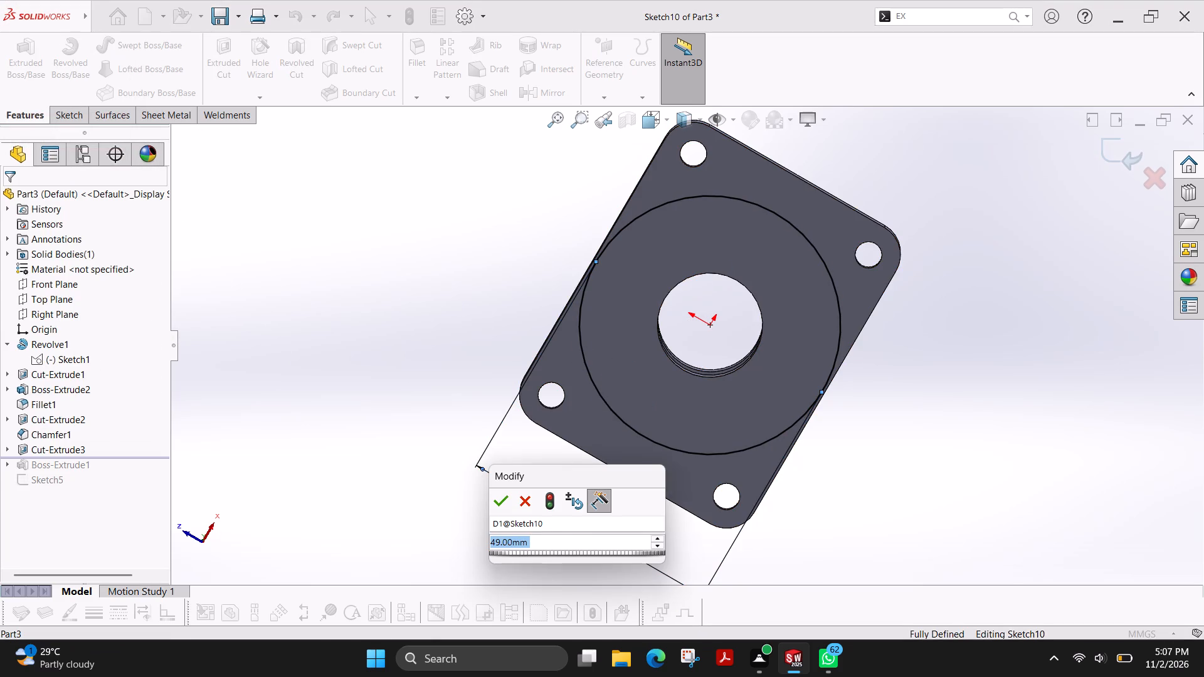
text(45)
key(Return)
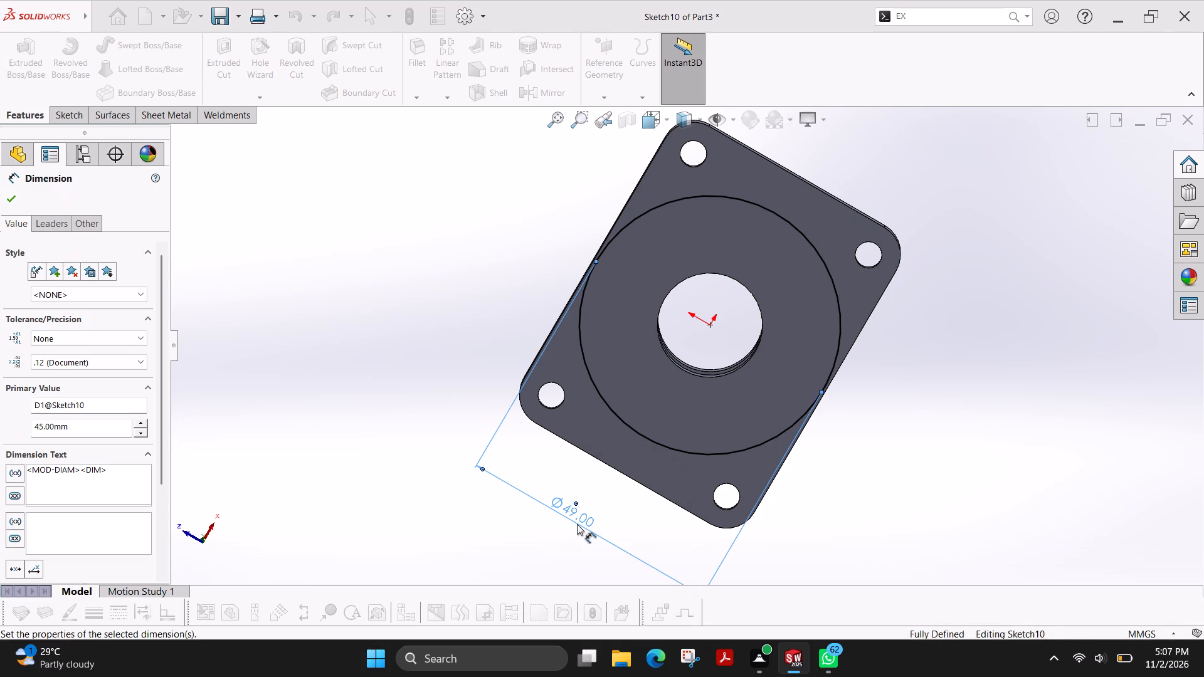
Cut-extrude the underside circle blind to a depth of 3 mm into the flange.
click(61, 123)
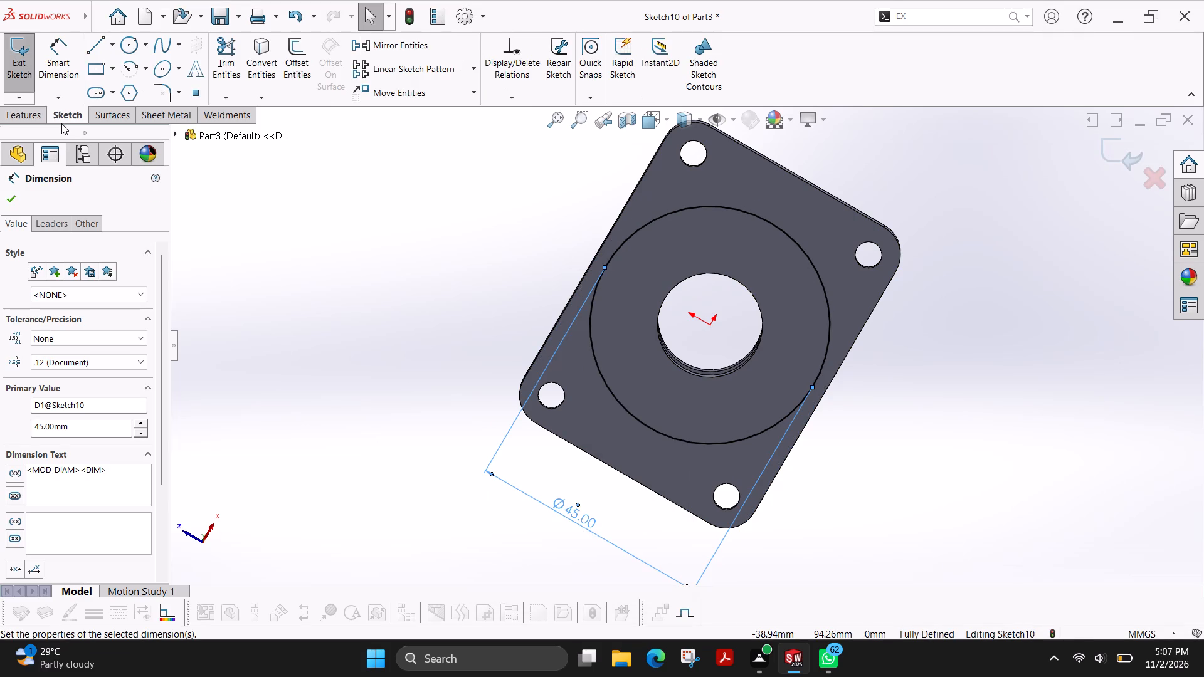
click(29, 105)
click(33, 113)
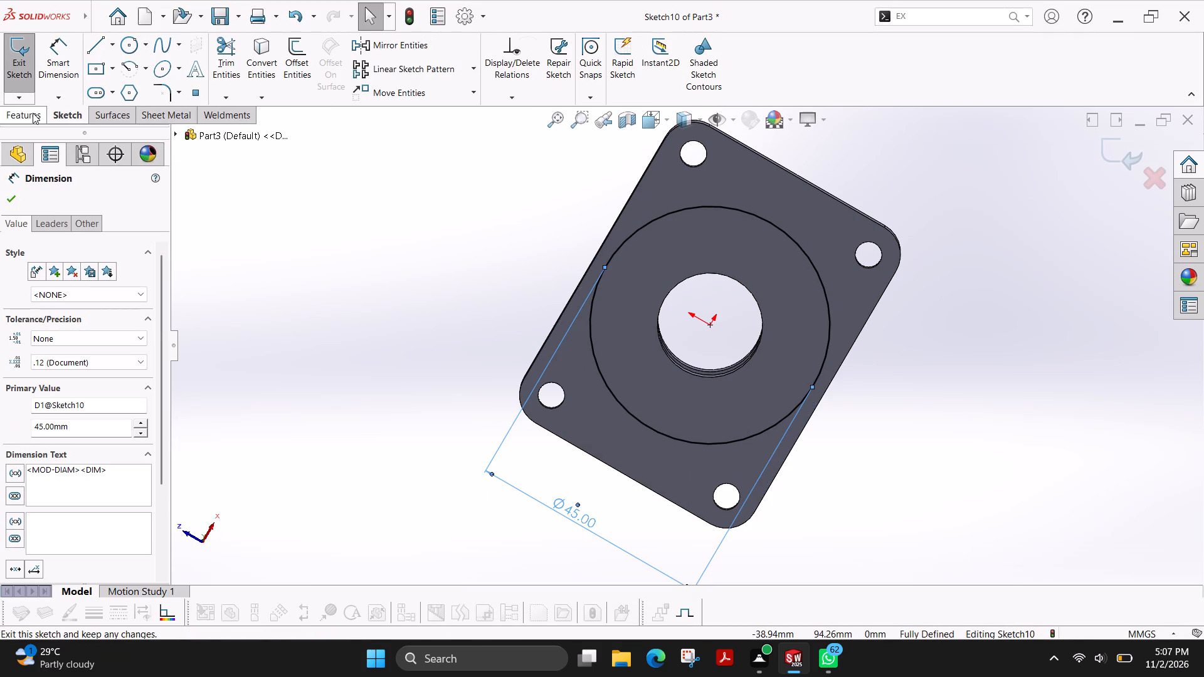
click(235, 63)
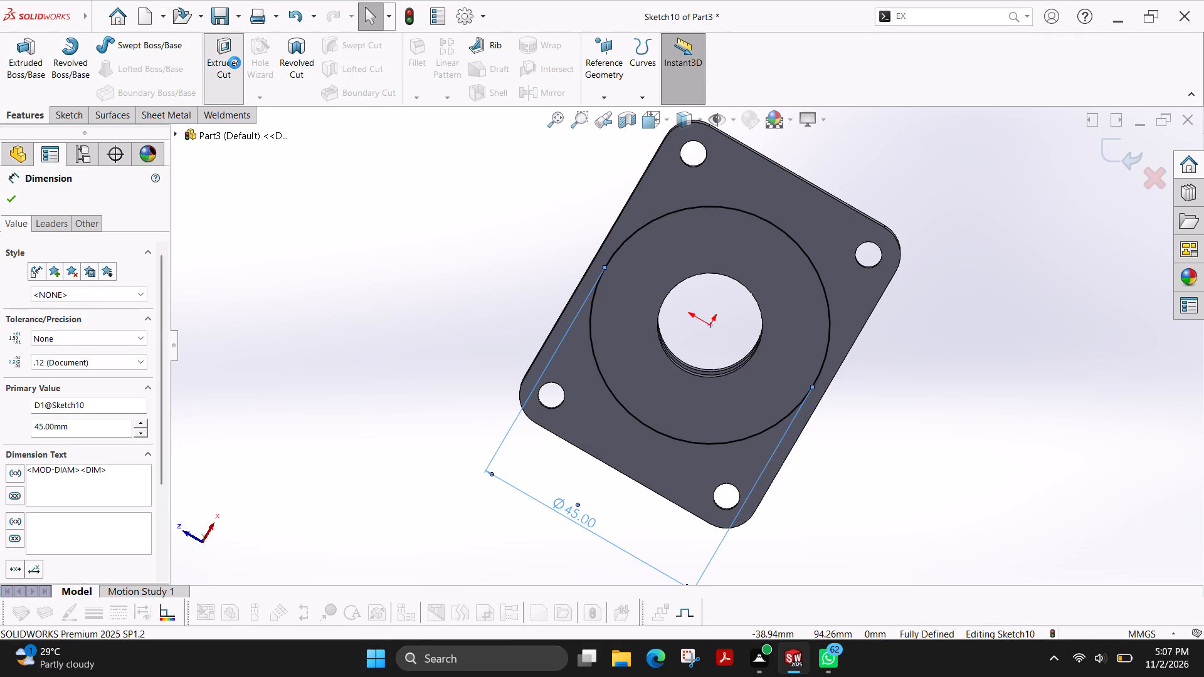
middle_drag(287, 298, 323, 380)
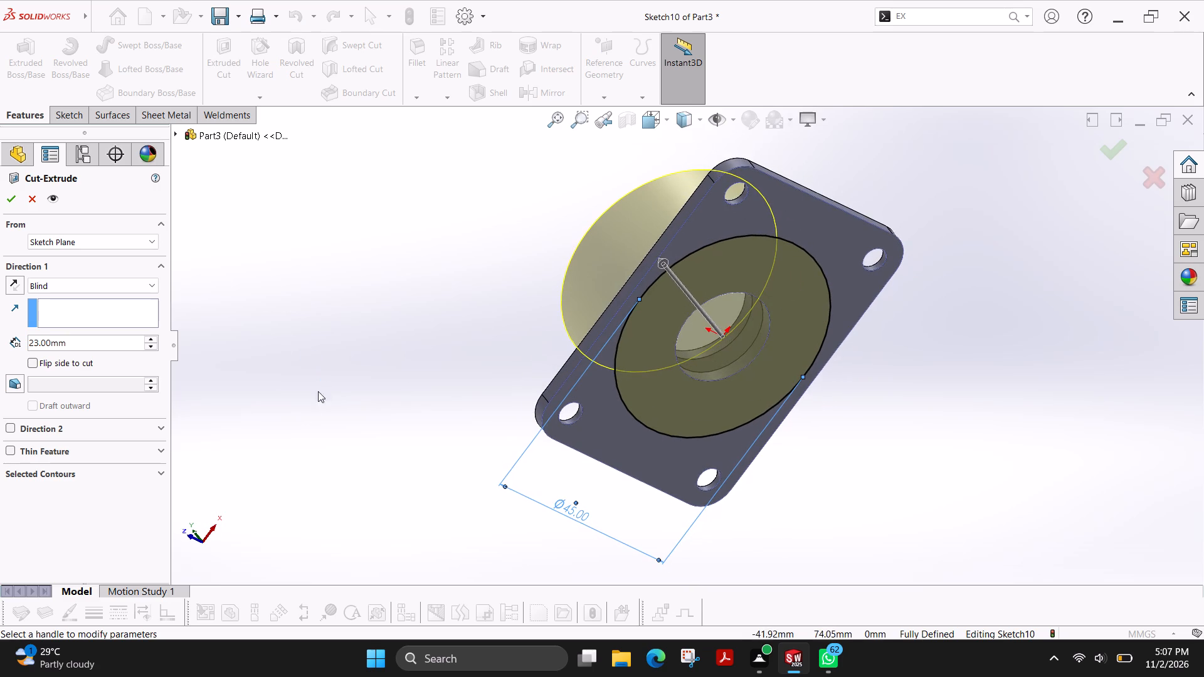
double_click(84, 338)
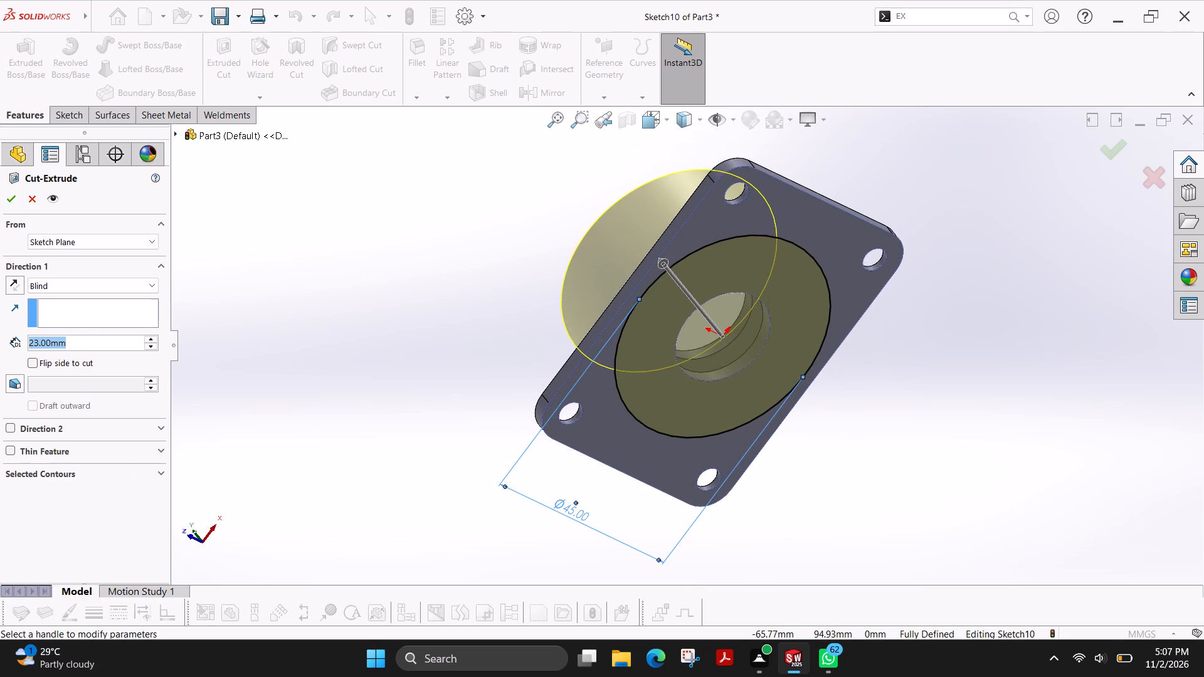
key(2)
key(BackSpace)
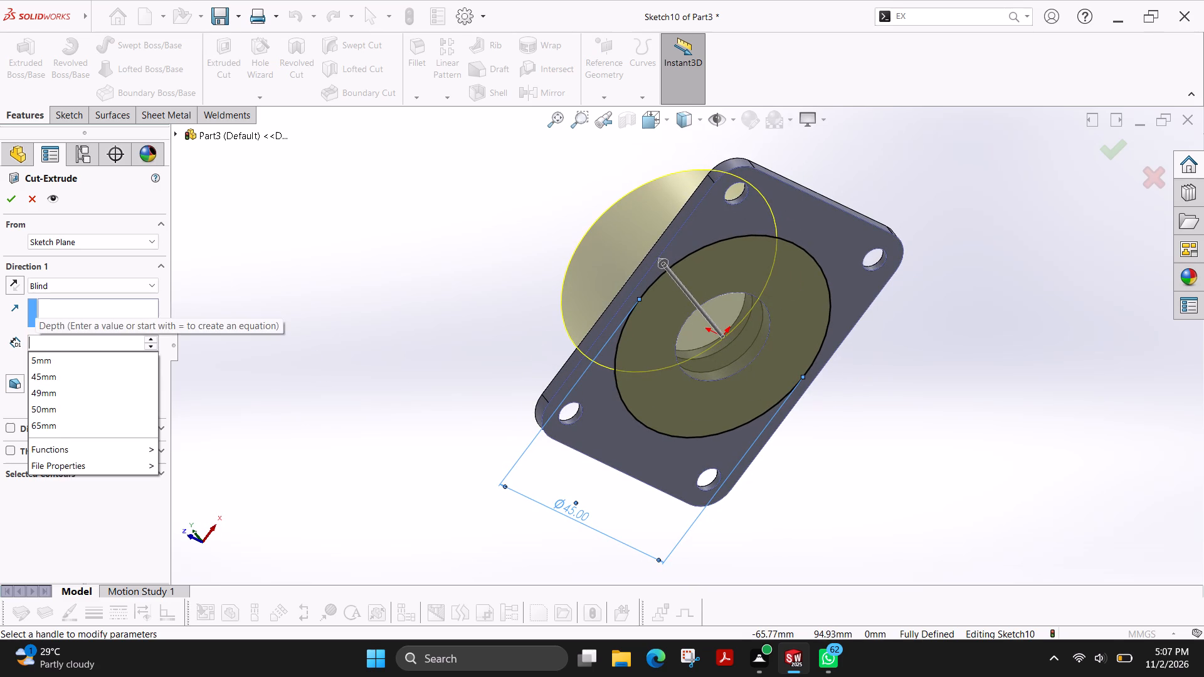
key(3)
key(Return)
click(16, 205)
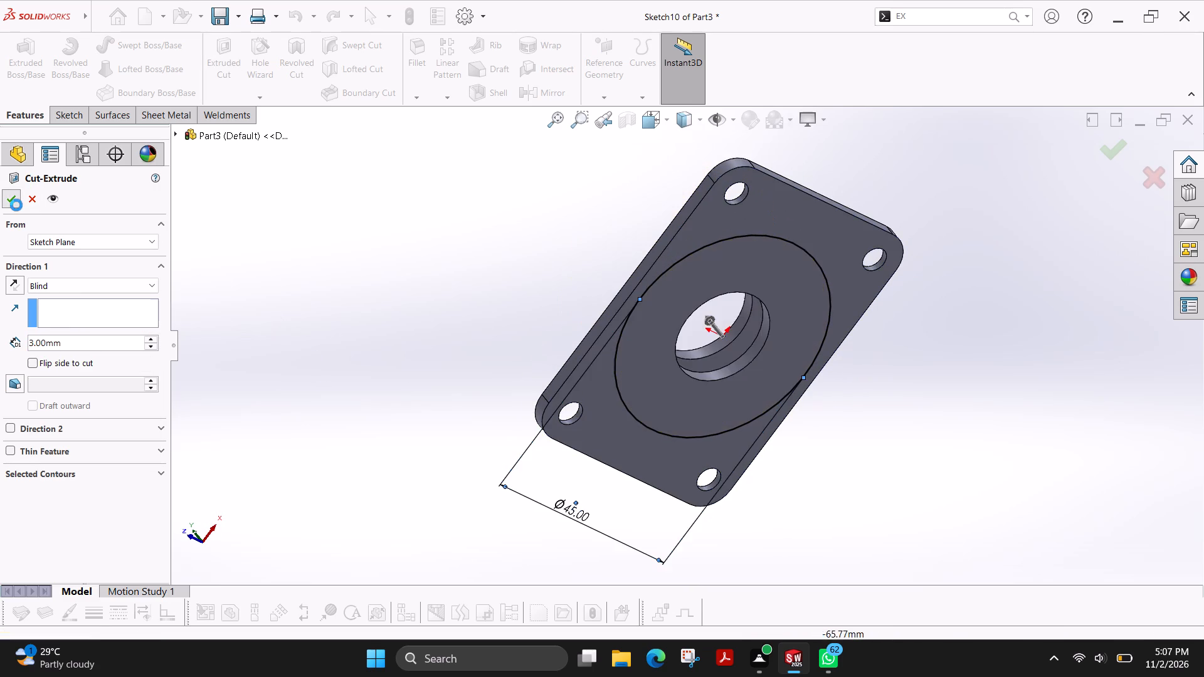
middle_drag(512, 319, 489, 350)
key(Escape)
key(Escape)
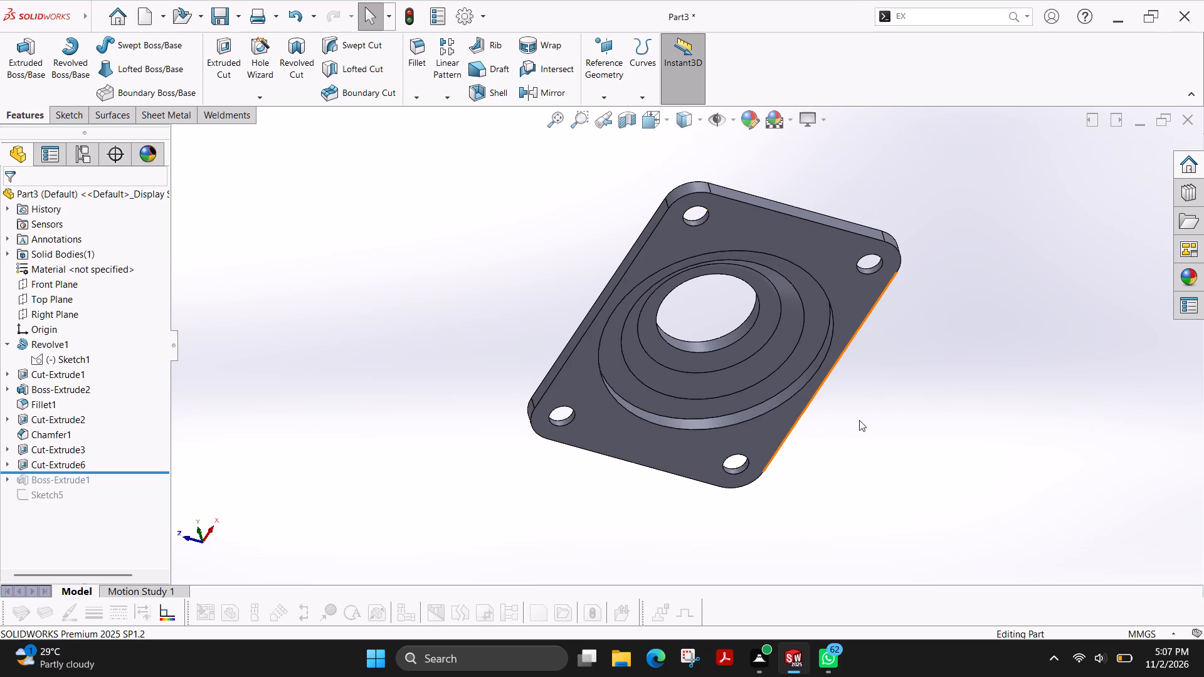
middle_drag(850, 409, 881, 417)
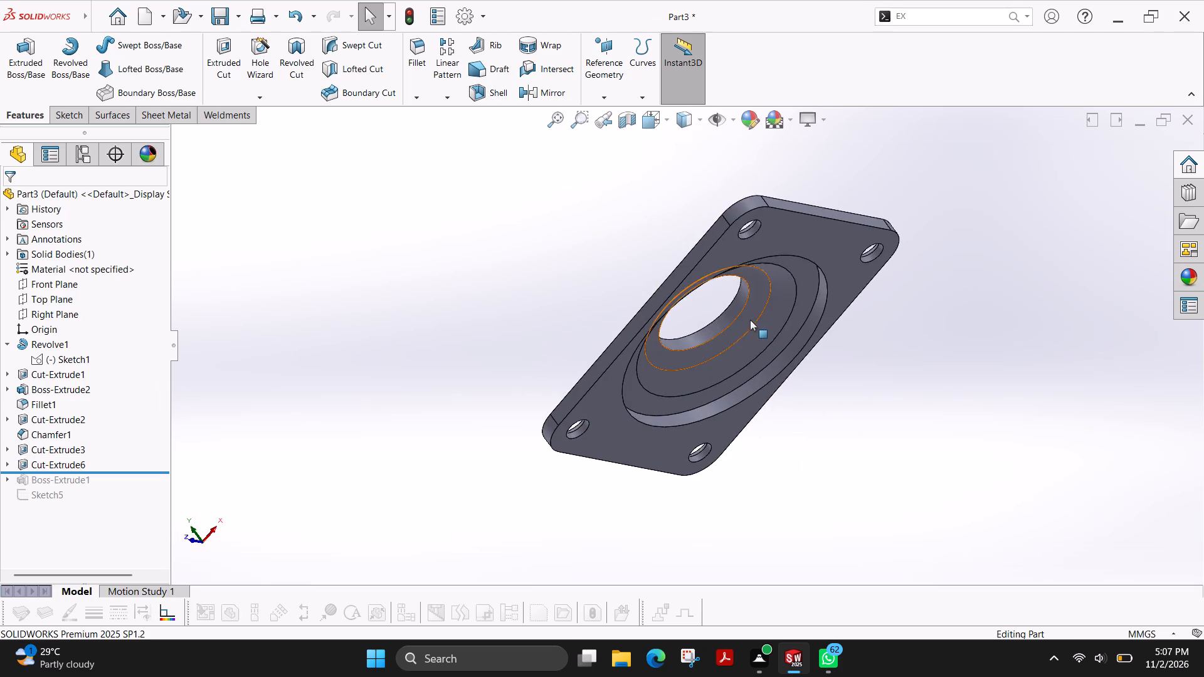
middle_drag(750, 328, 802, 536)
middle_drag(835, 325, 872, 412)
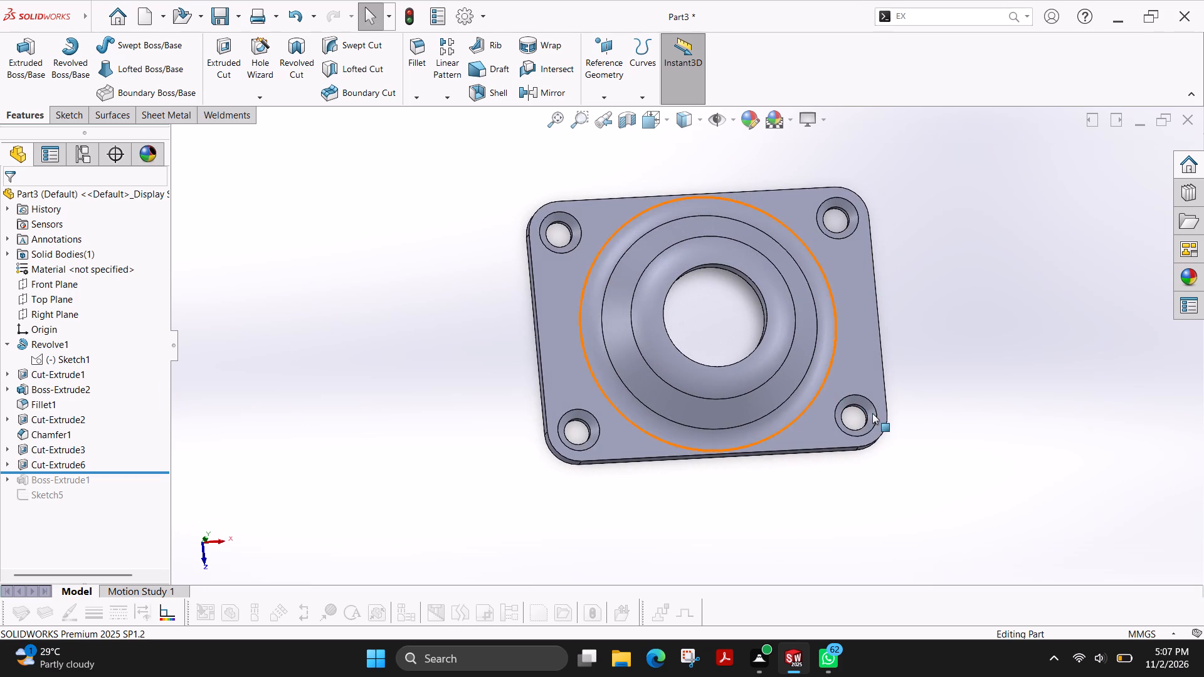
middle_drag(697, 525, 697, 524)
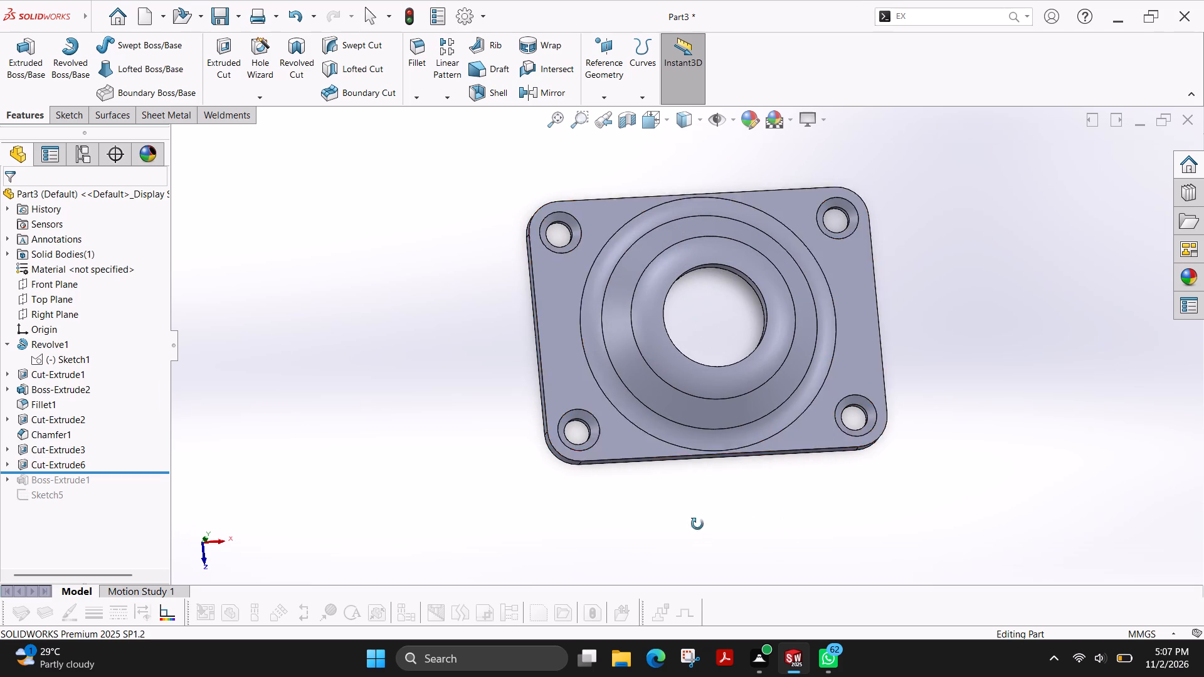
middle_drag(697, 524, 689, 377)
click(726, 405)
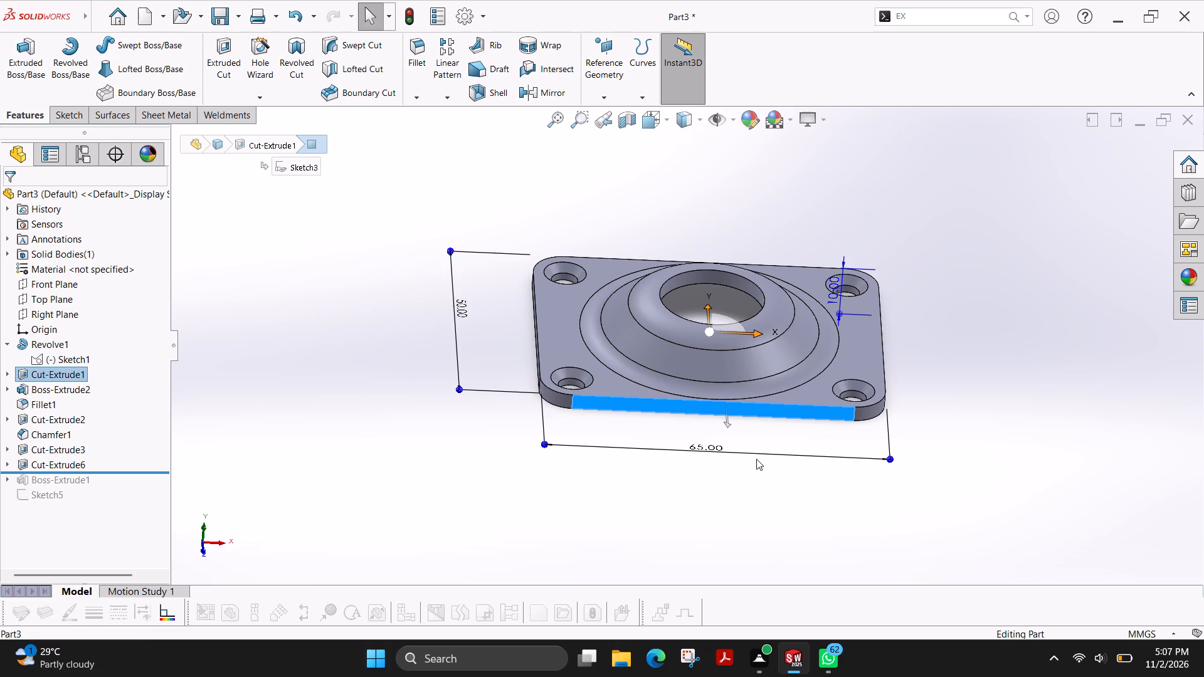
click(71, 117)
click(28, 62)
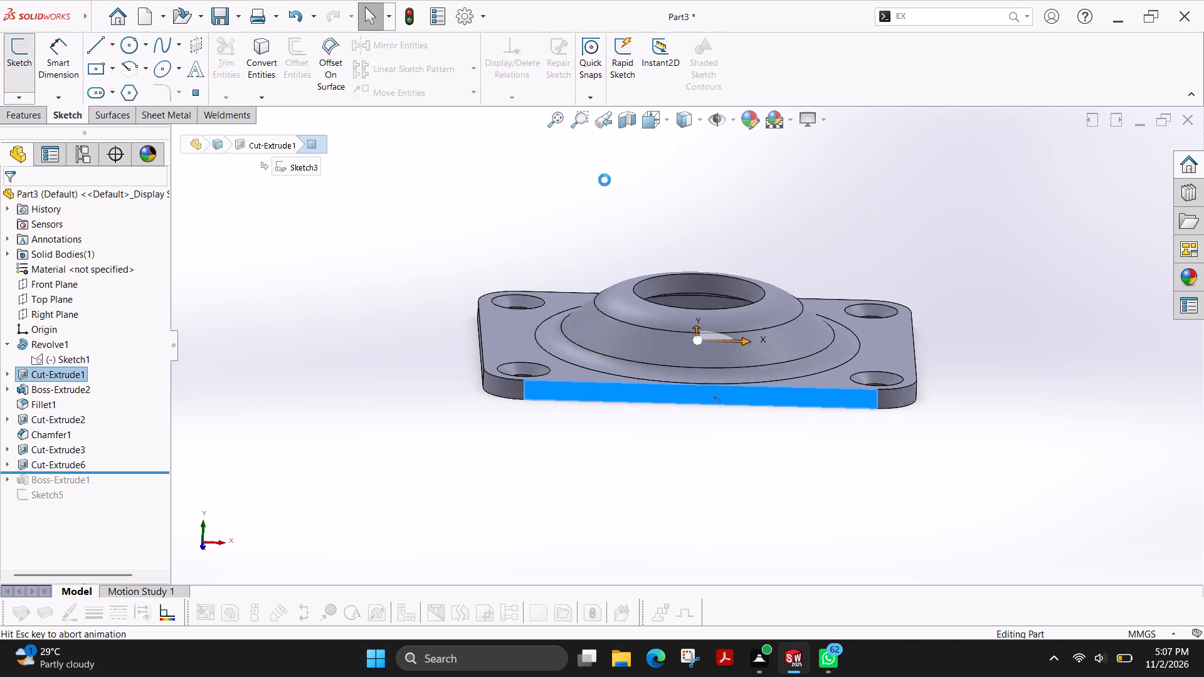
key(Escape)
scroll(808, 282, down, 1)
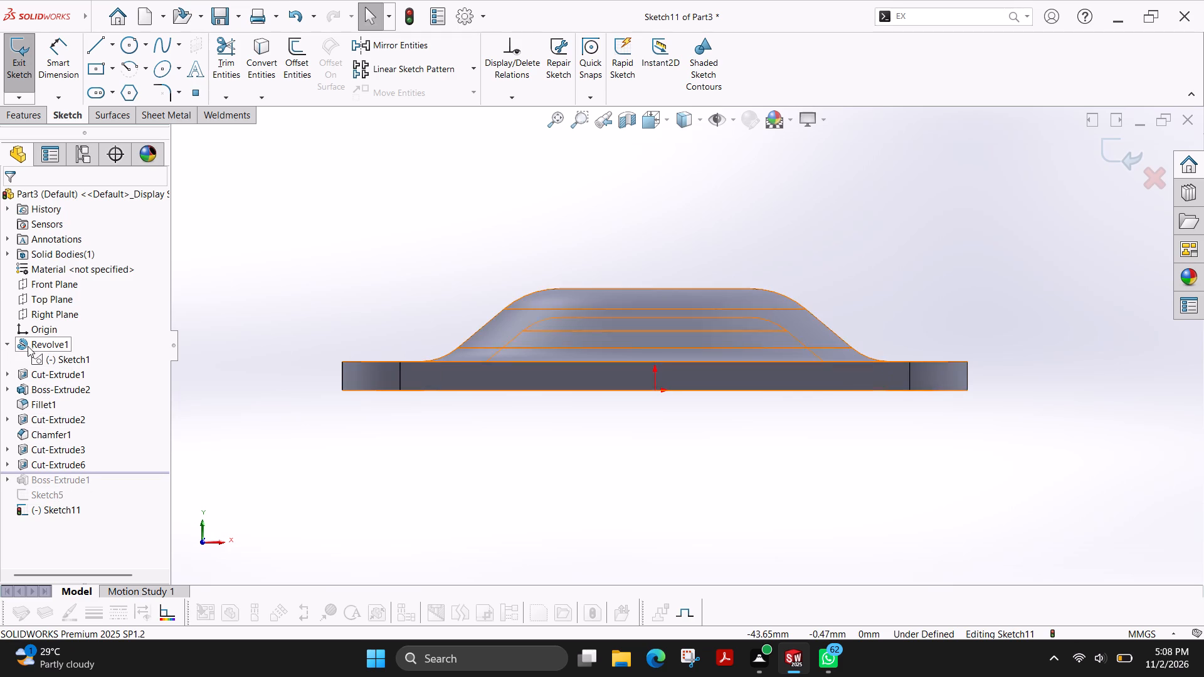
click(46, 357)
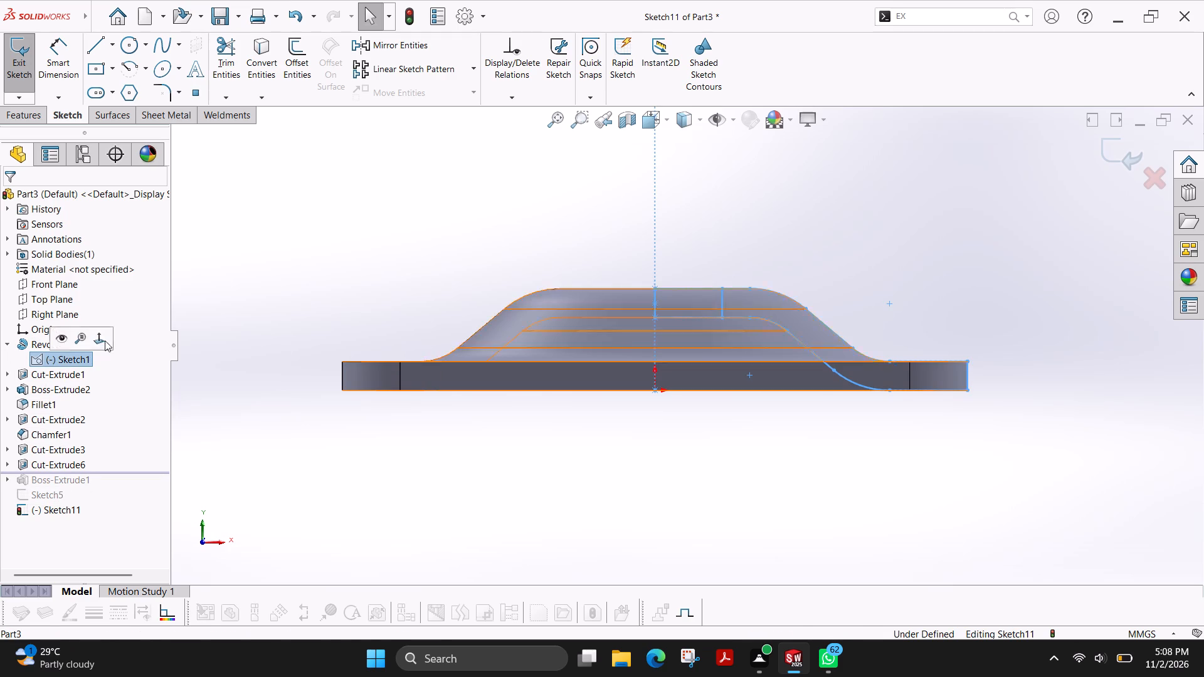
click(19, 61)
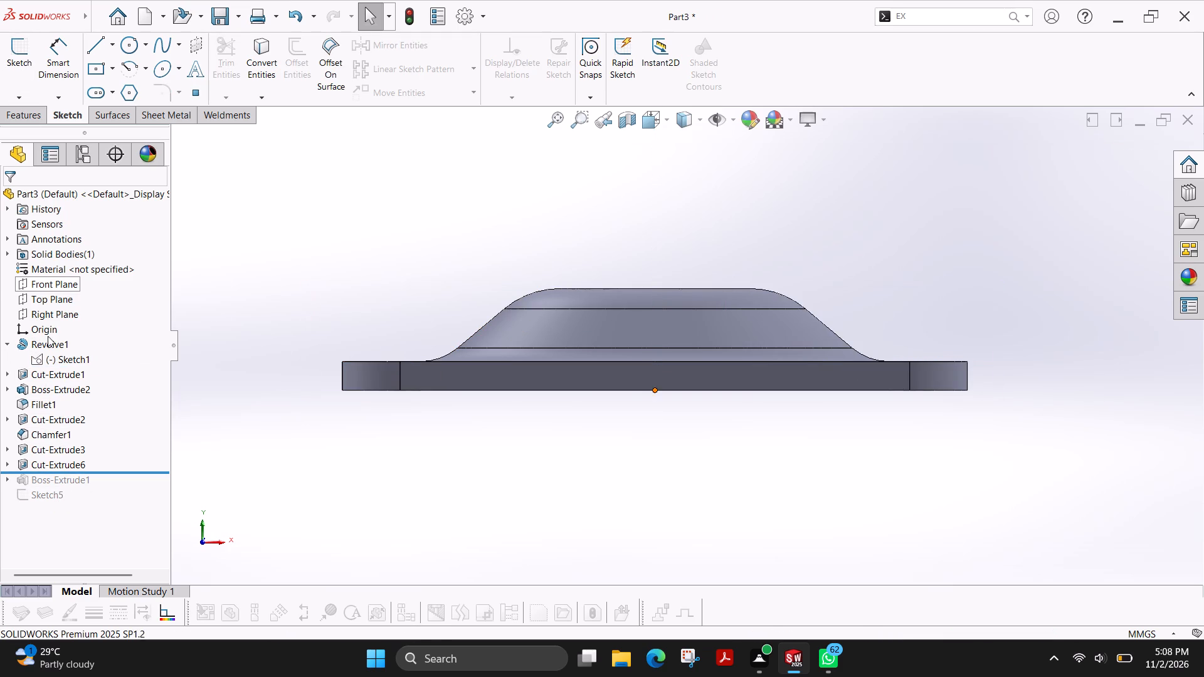
In the revolve's profile sketch, dimension from the centreline to the point where the R6 arc meets the flange's top line and set it to 45/2 mm.
click(67, 360)
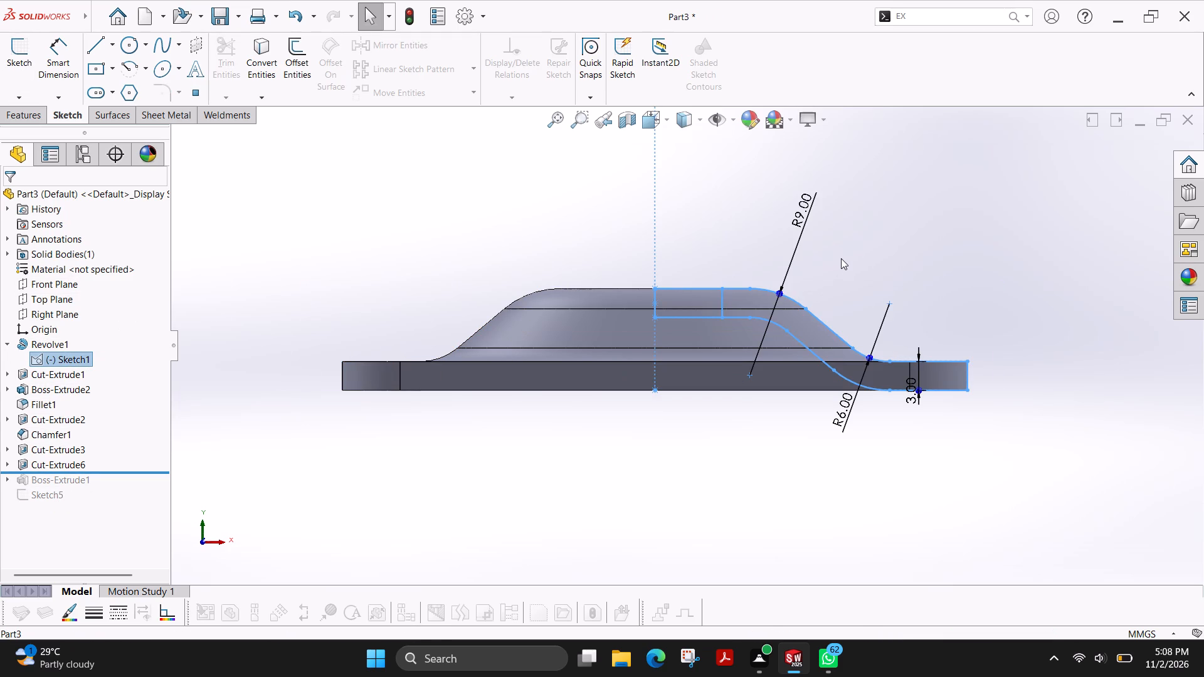
click(15, 67)
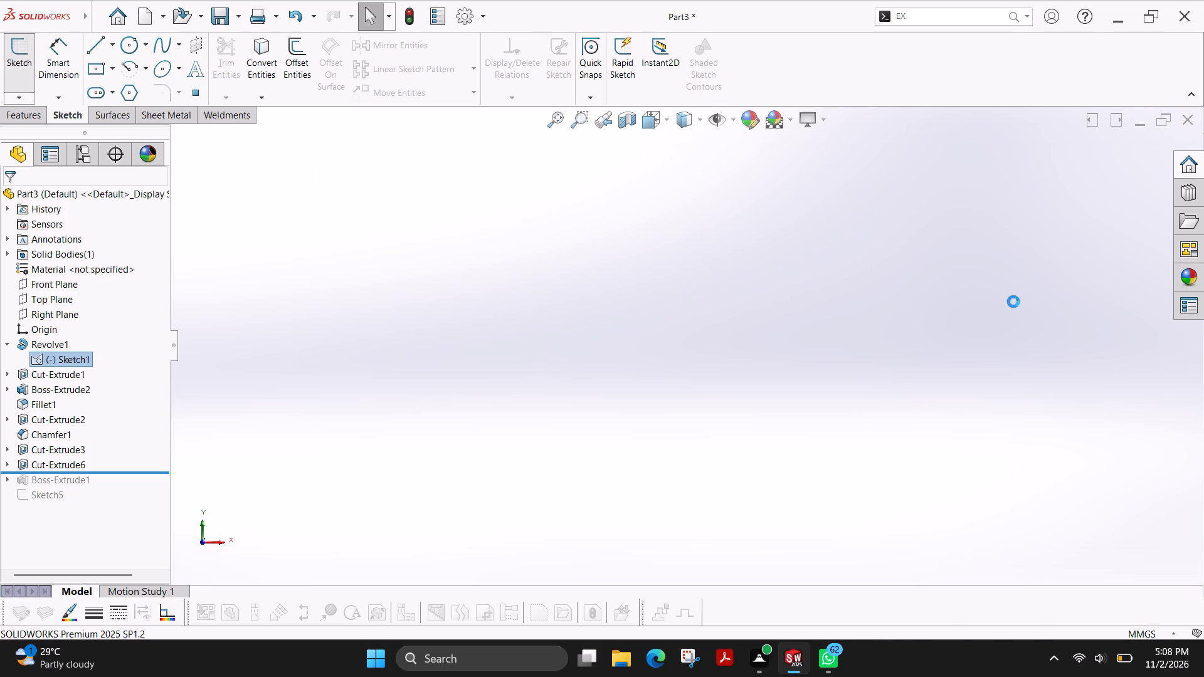
scroll(698, 534, up, 2)
scroll(685, 444, down, 5)
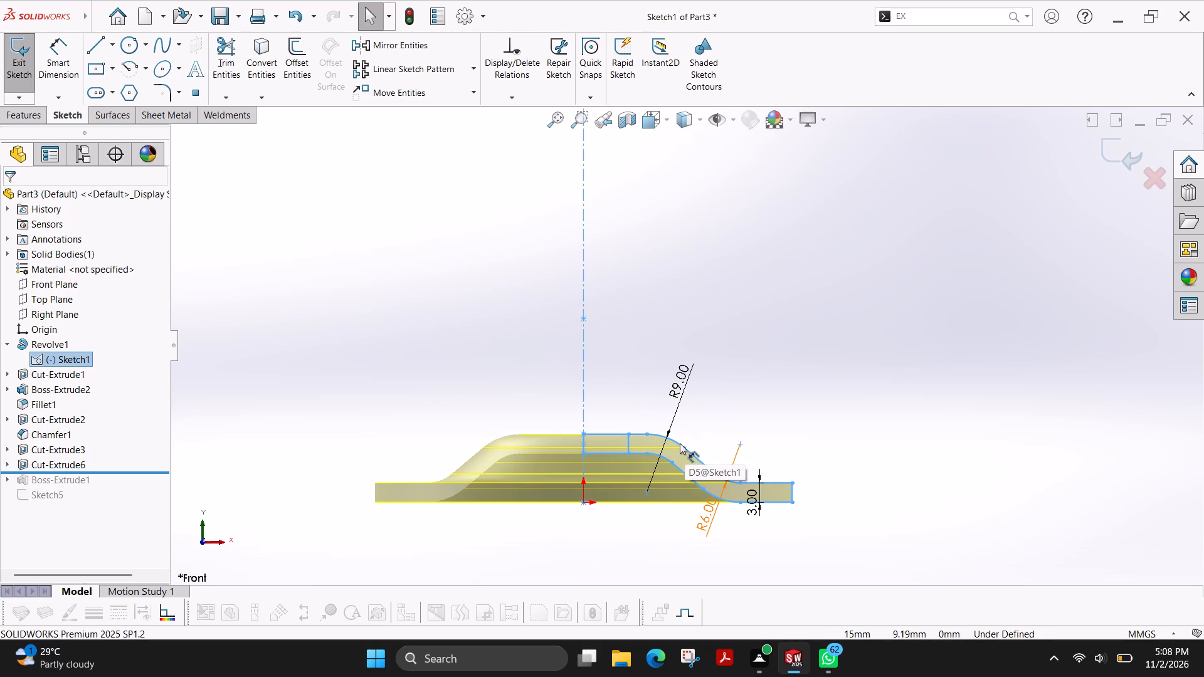
scroll(729, 491, down, 1)
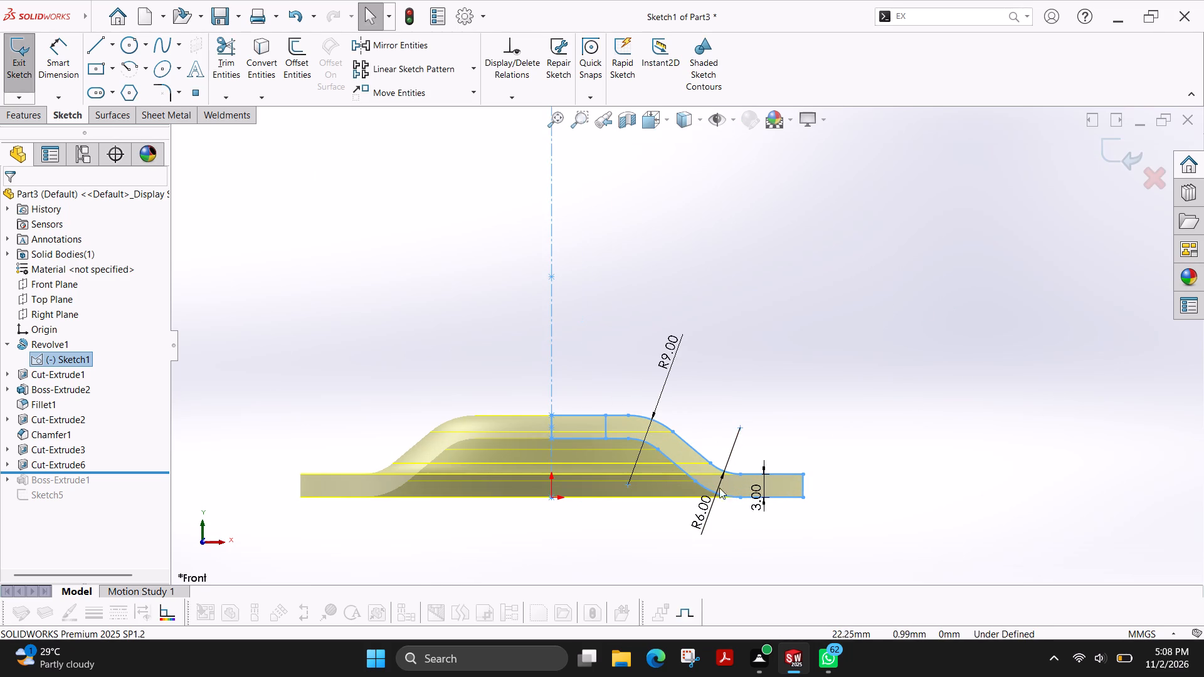
click(58, 86)
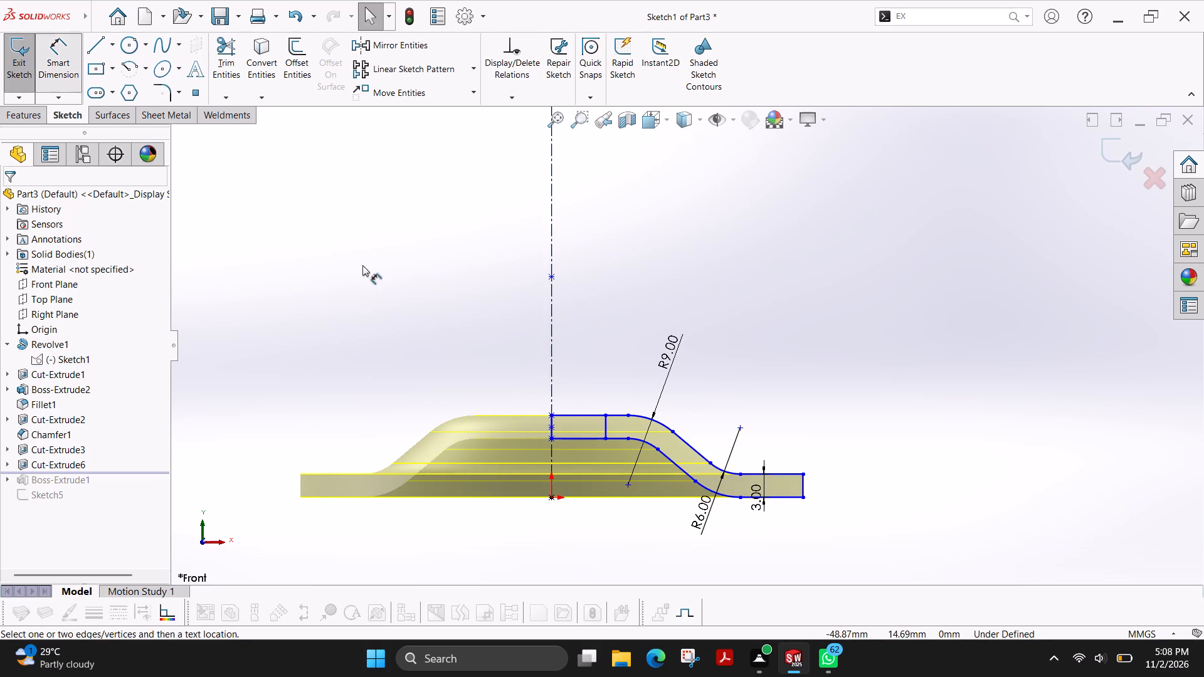
click(551, 332)
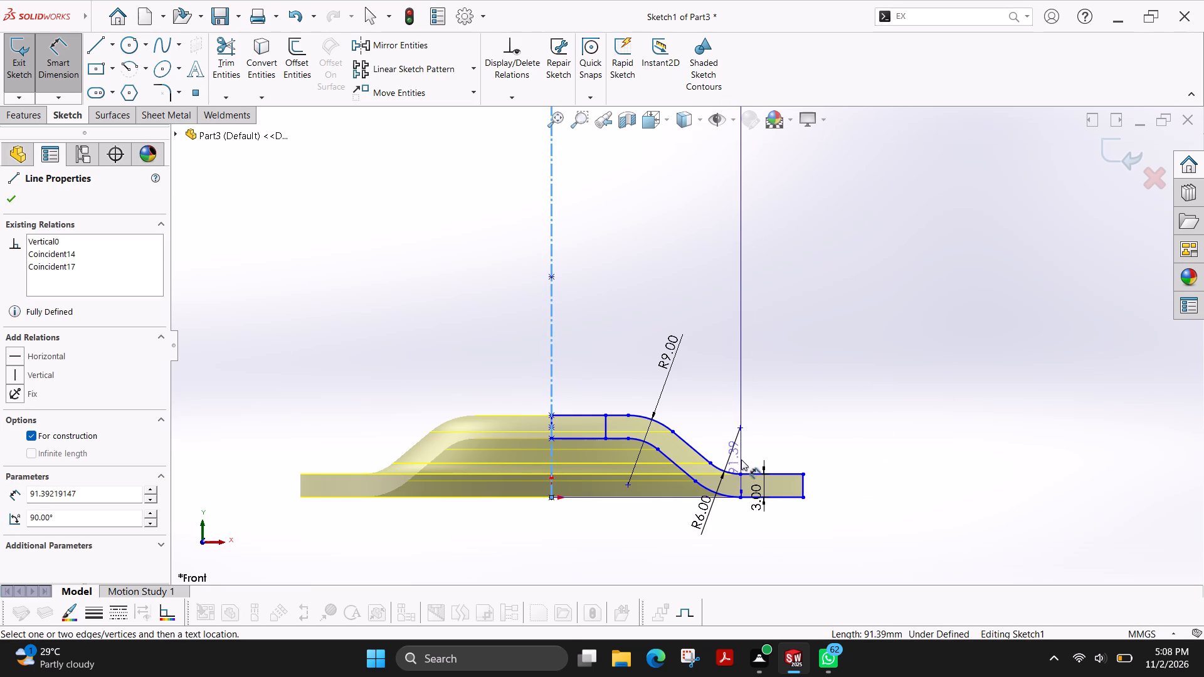
click(741, 476)
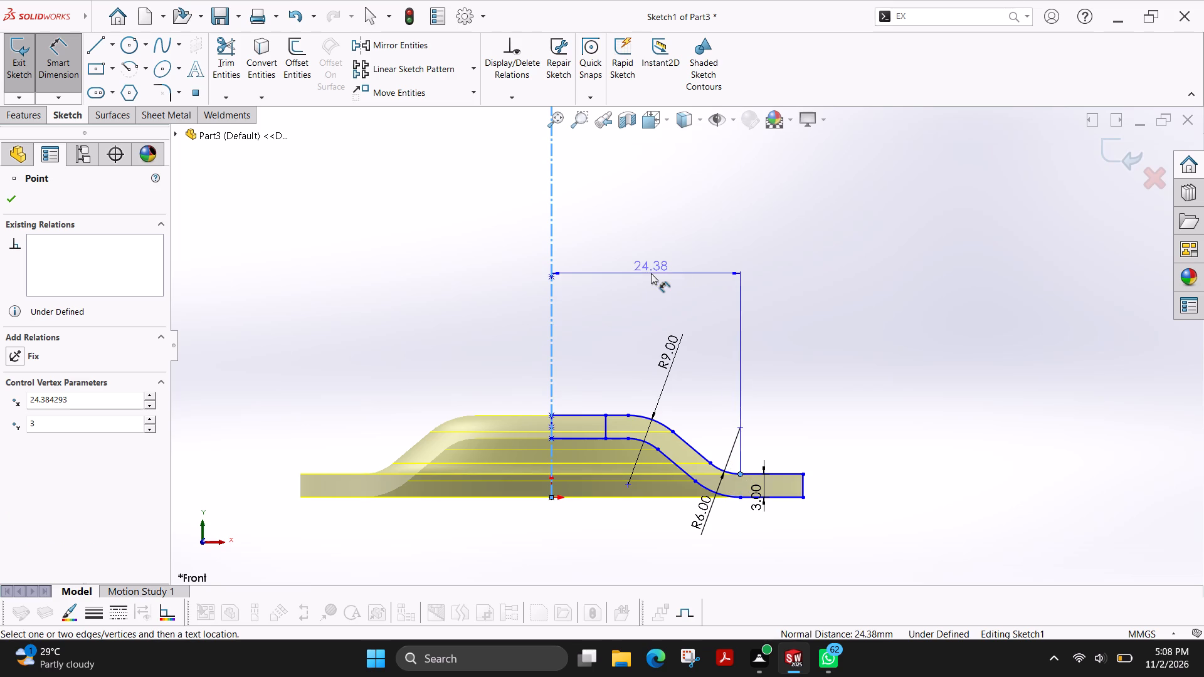
click(651, 273)
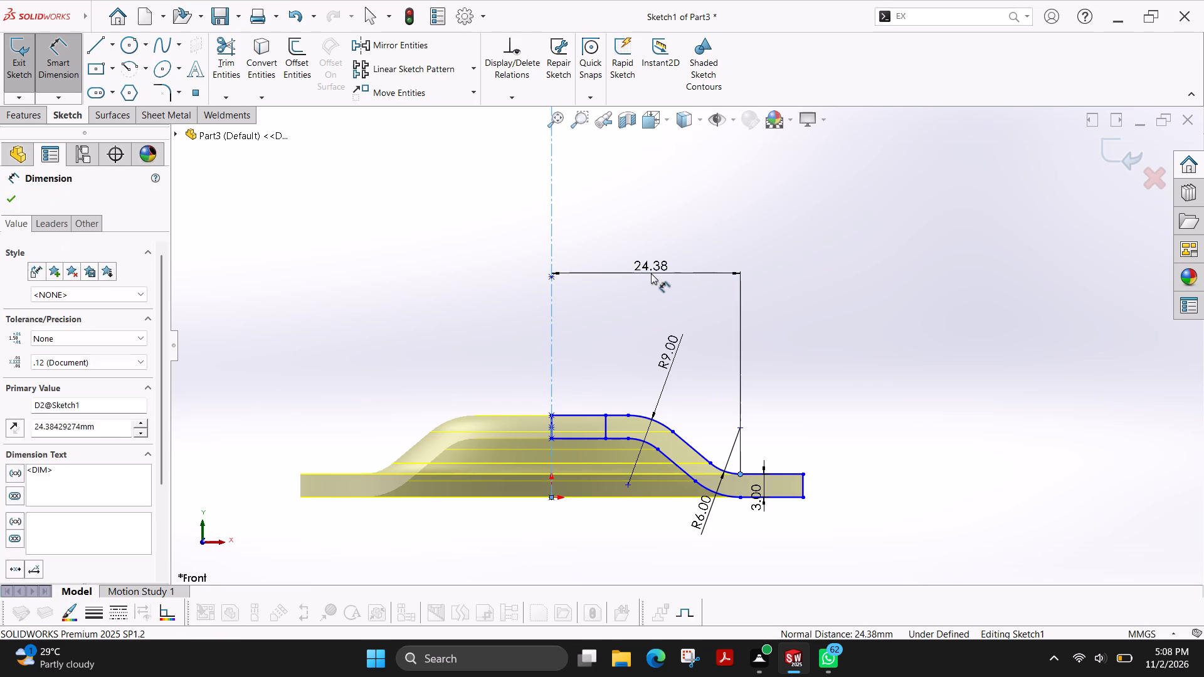
text(45/2)
key(Return)
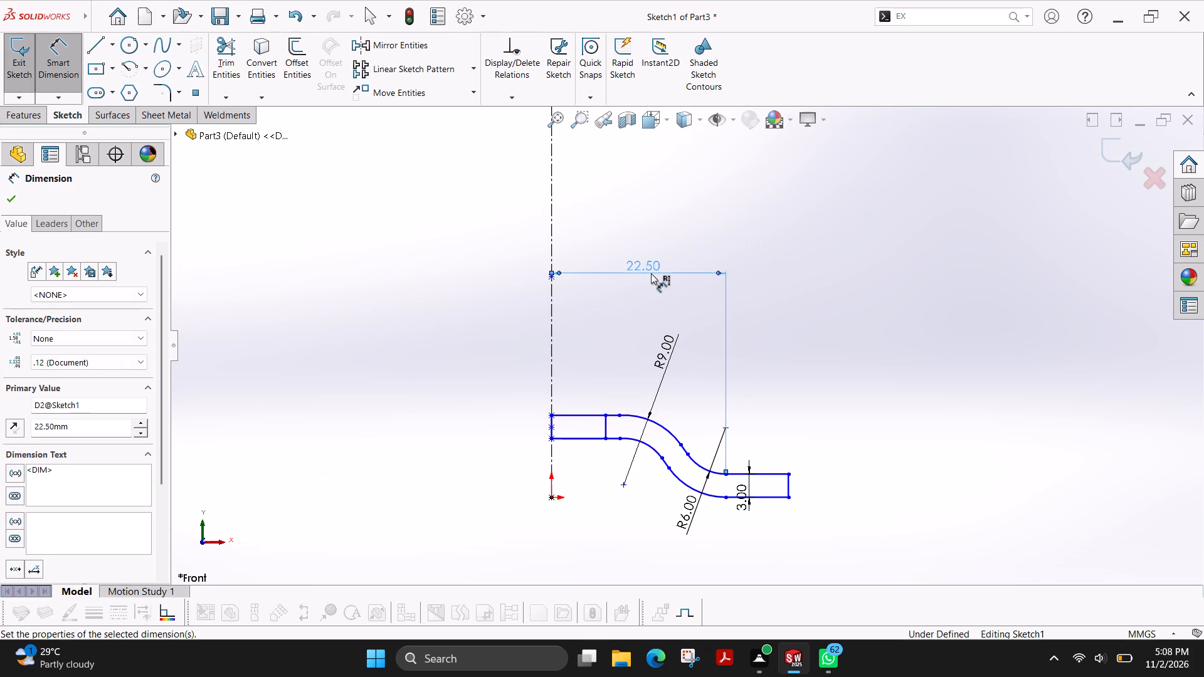
click(17, 203)
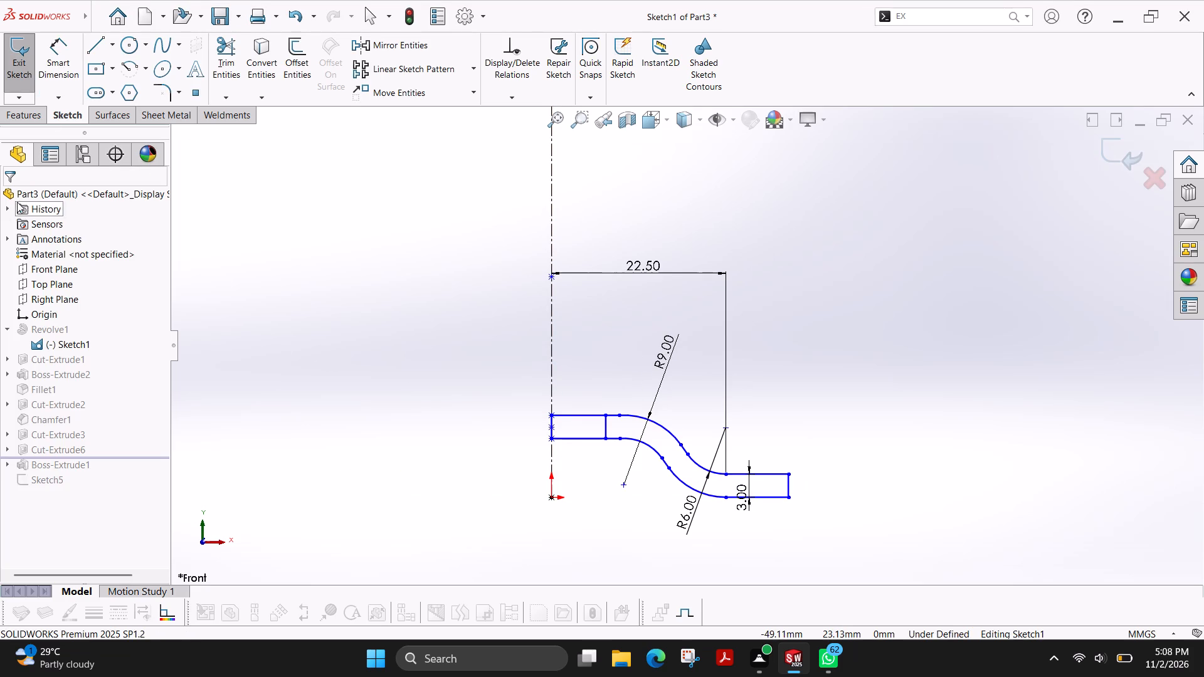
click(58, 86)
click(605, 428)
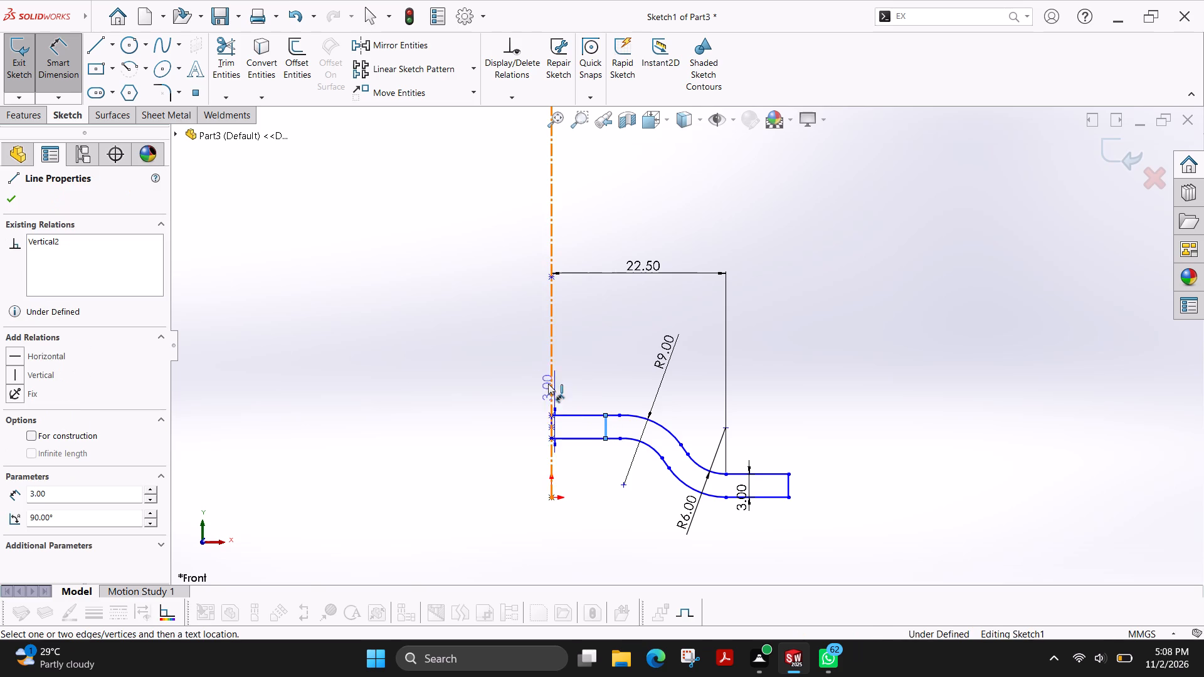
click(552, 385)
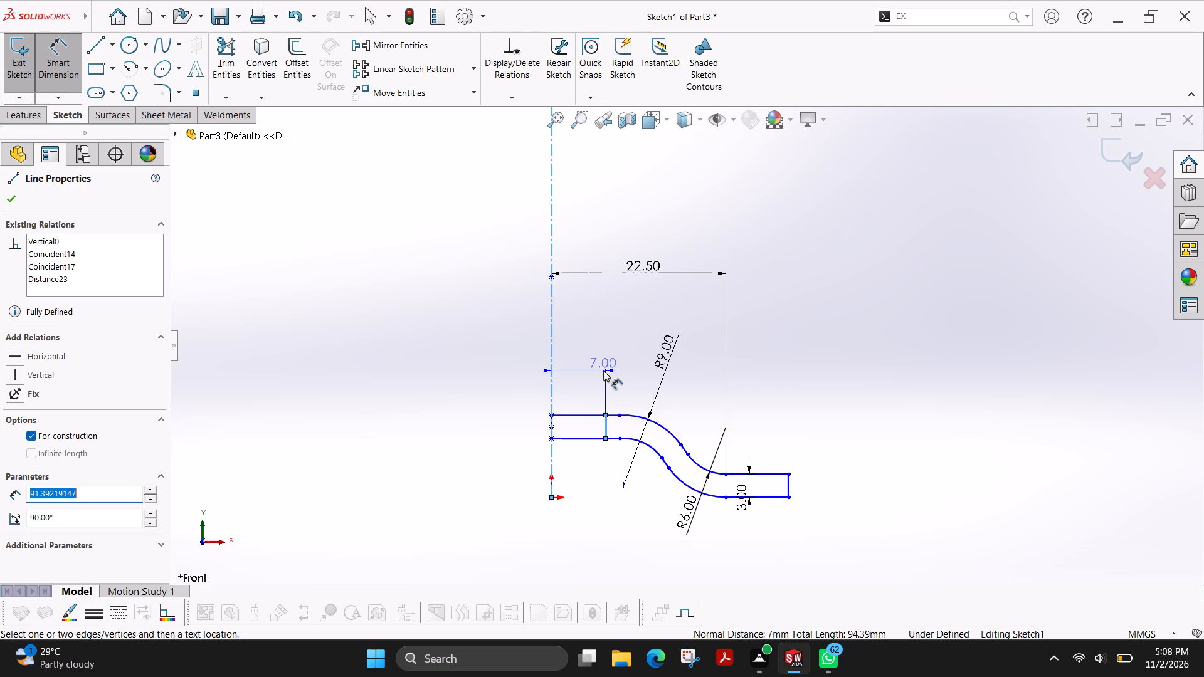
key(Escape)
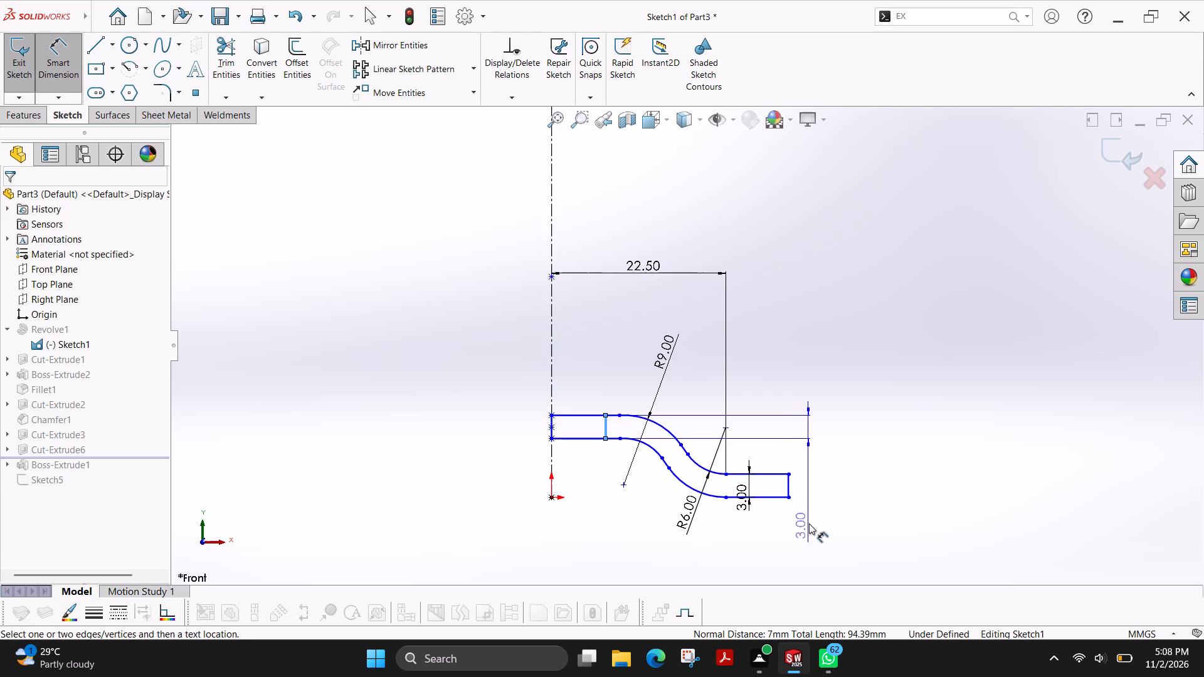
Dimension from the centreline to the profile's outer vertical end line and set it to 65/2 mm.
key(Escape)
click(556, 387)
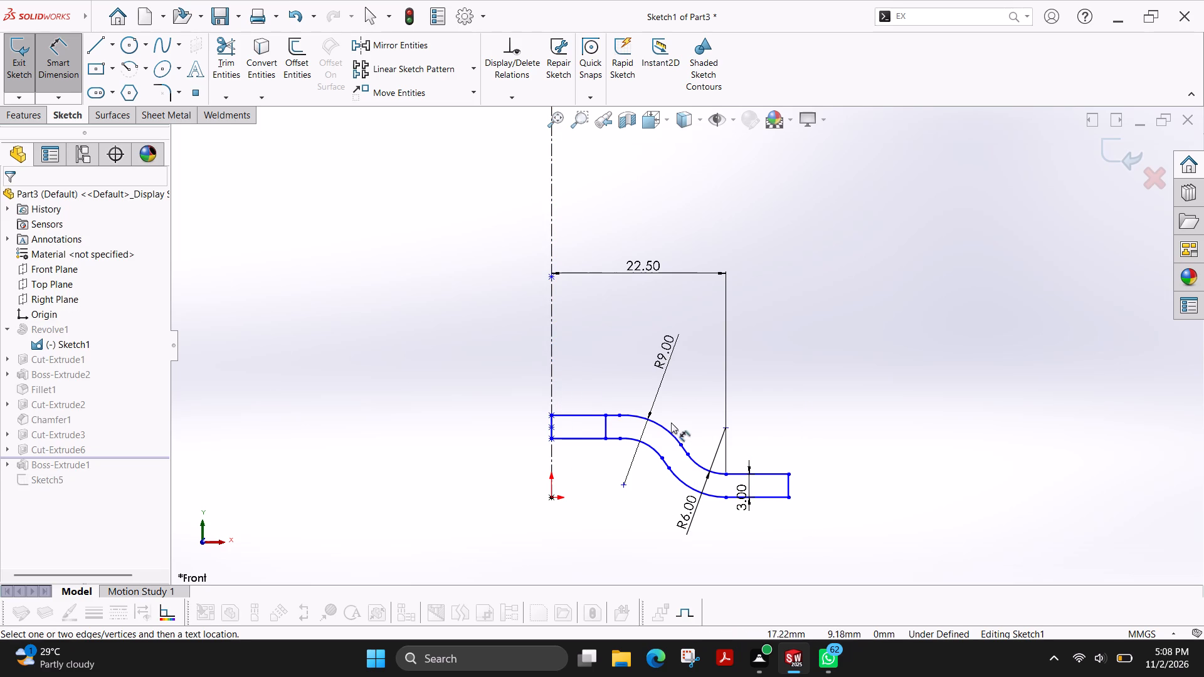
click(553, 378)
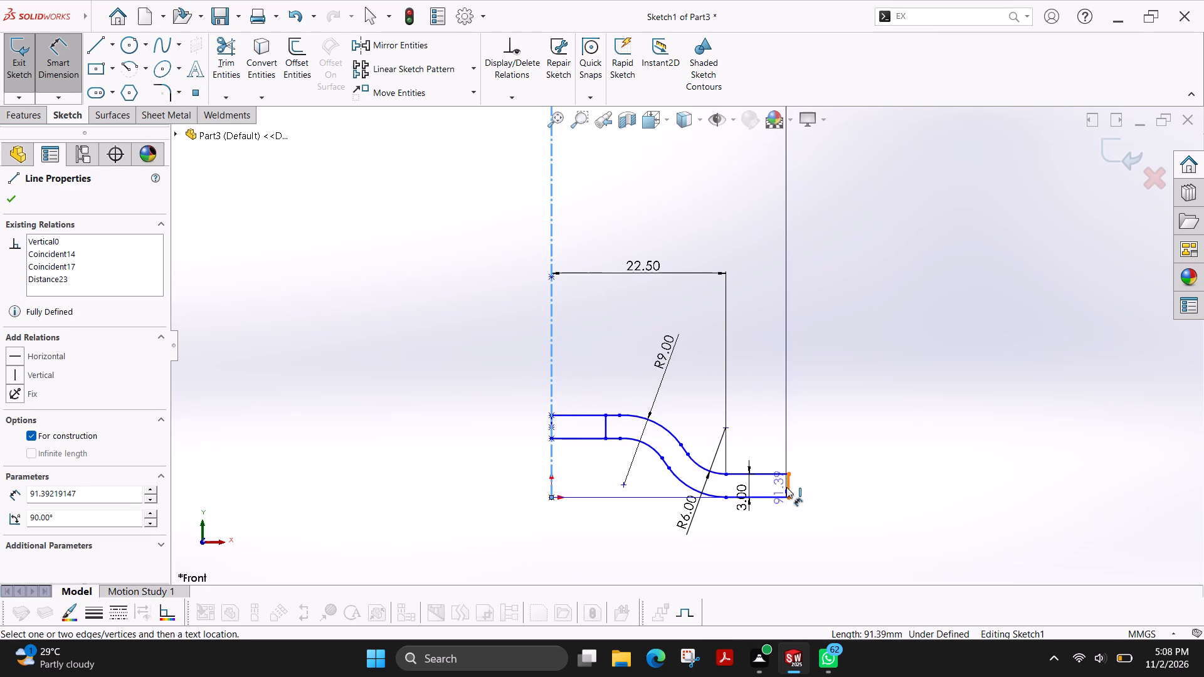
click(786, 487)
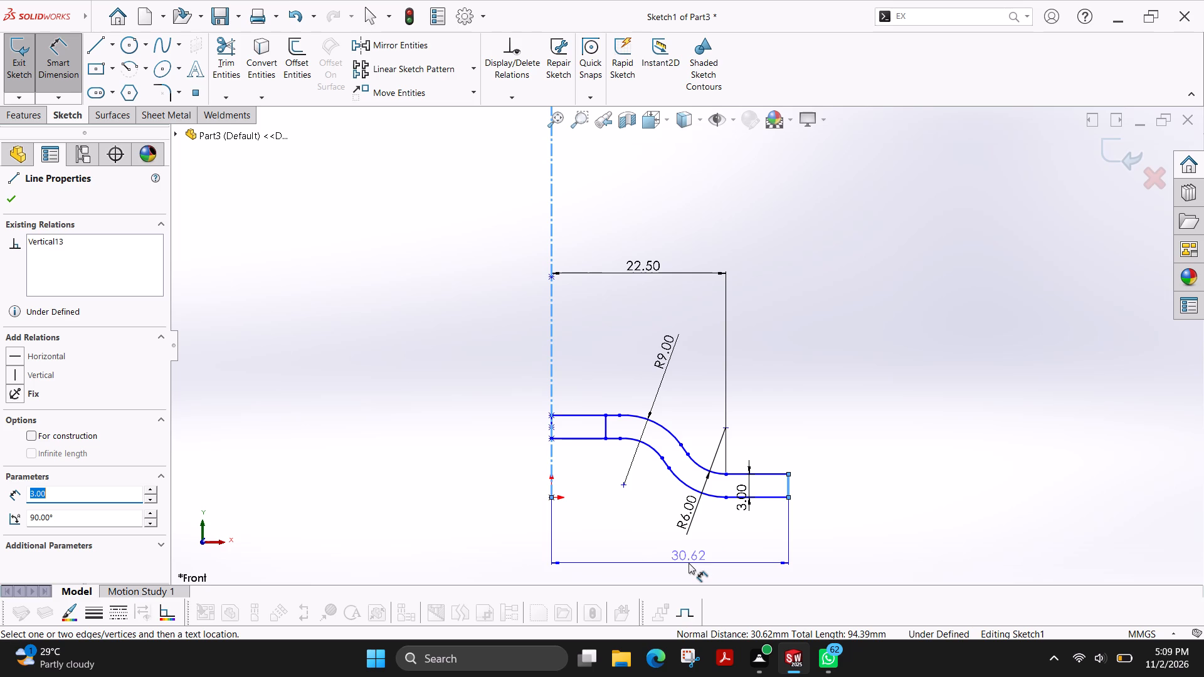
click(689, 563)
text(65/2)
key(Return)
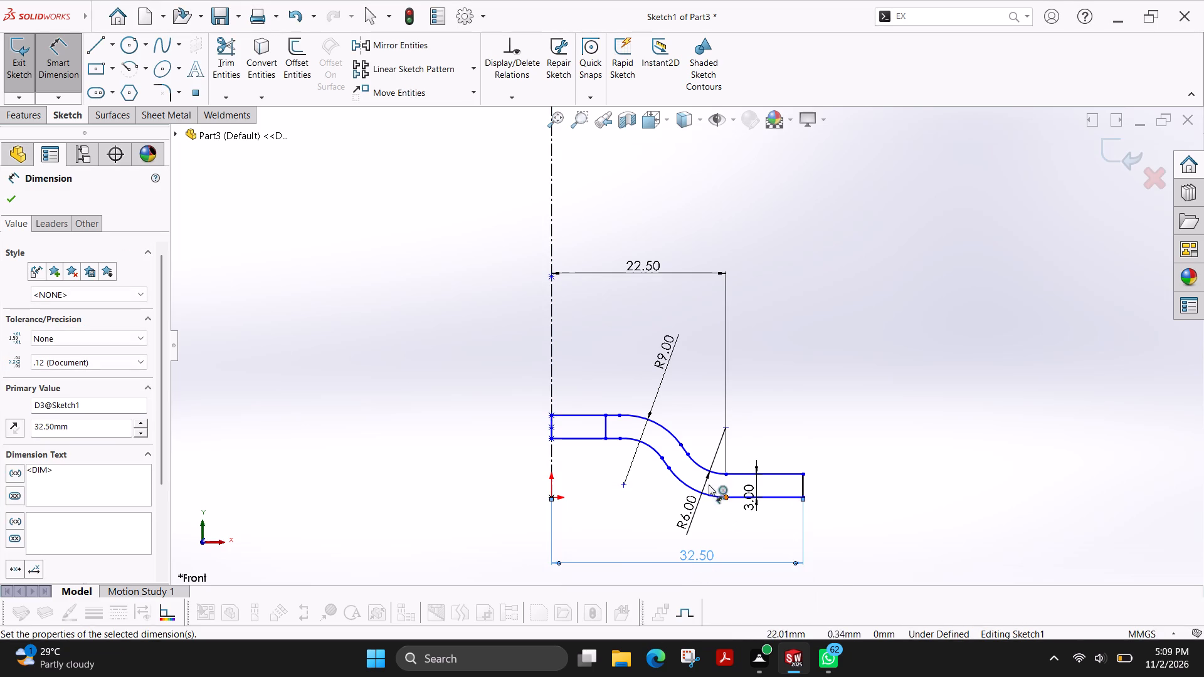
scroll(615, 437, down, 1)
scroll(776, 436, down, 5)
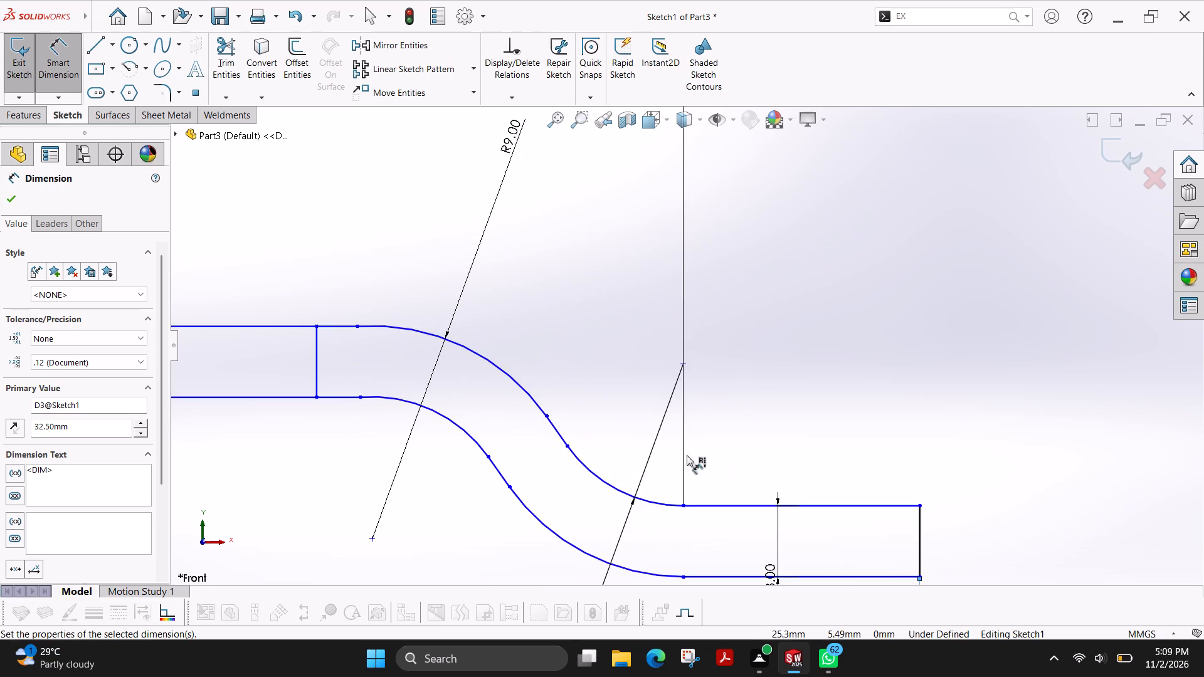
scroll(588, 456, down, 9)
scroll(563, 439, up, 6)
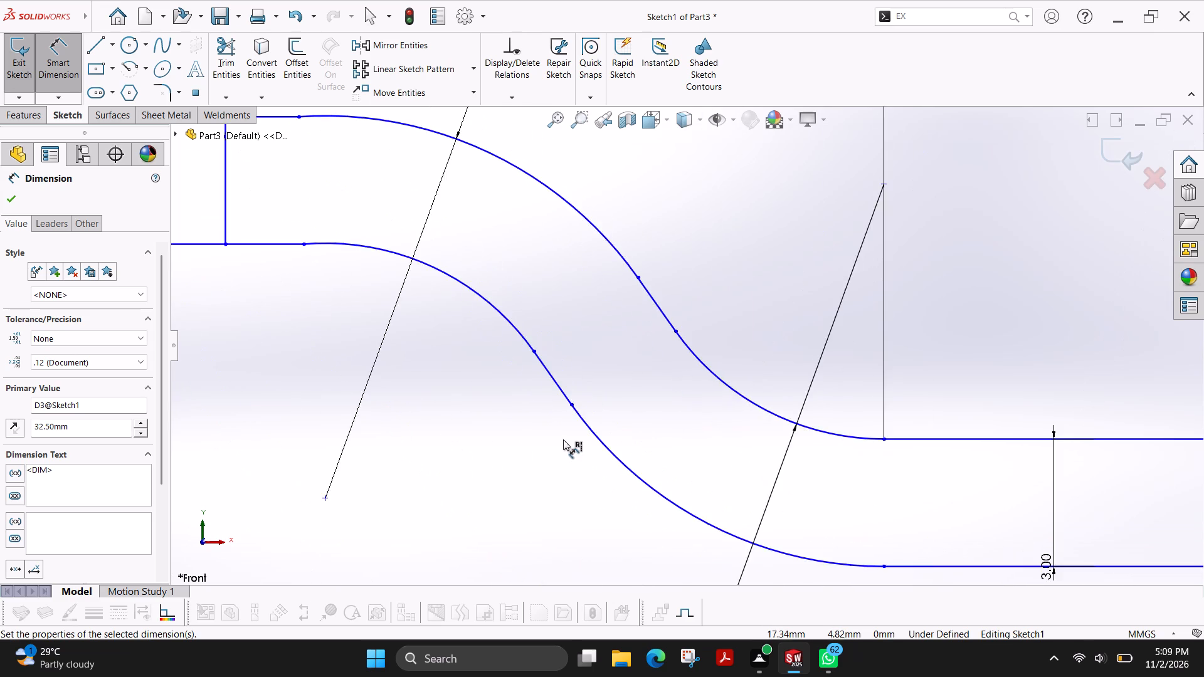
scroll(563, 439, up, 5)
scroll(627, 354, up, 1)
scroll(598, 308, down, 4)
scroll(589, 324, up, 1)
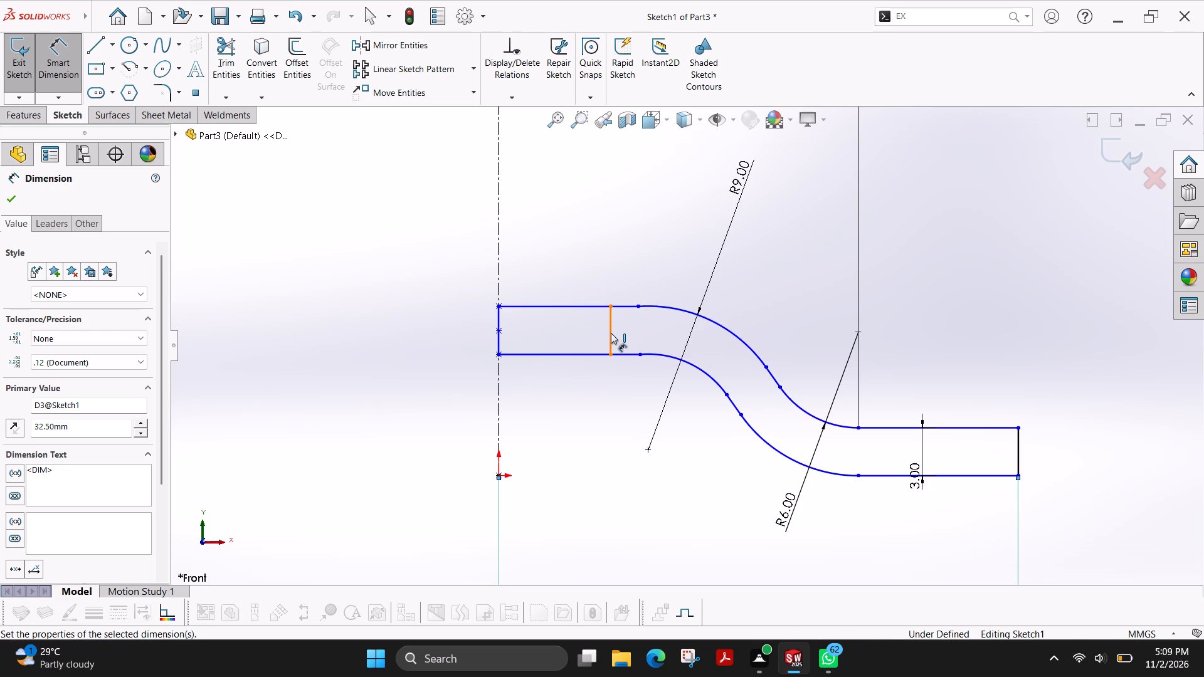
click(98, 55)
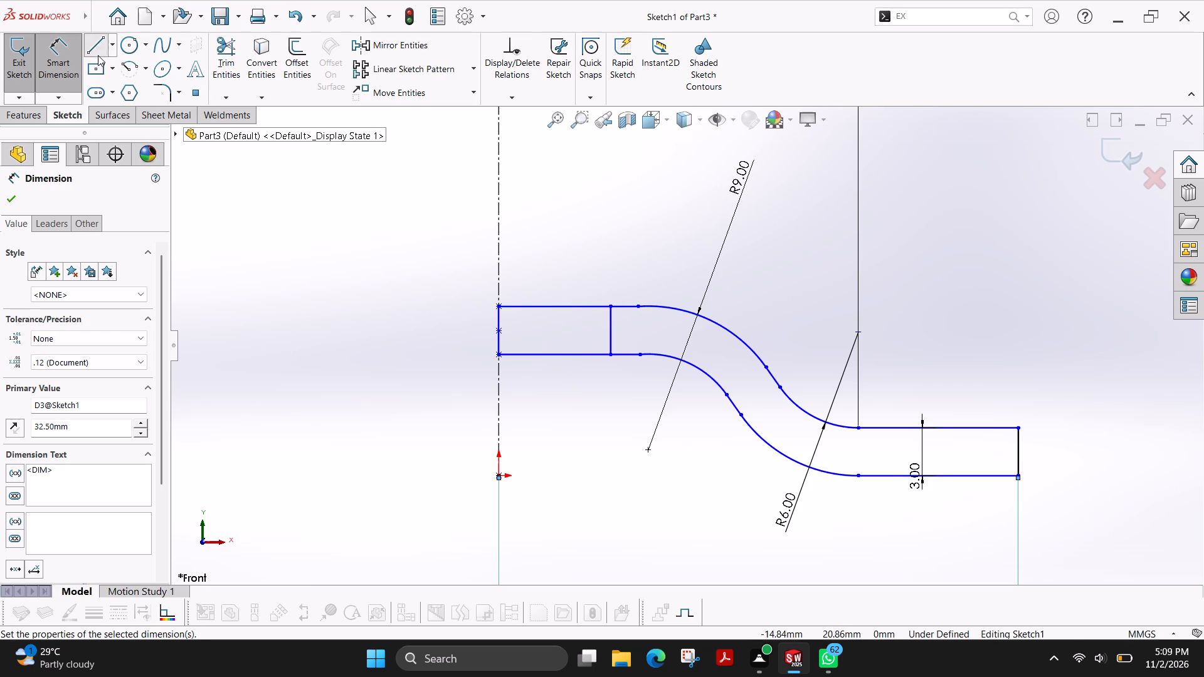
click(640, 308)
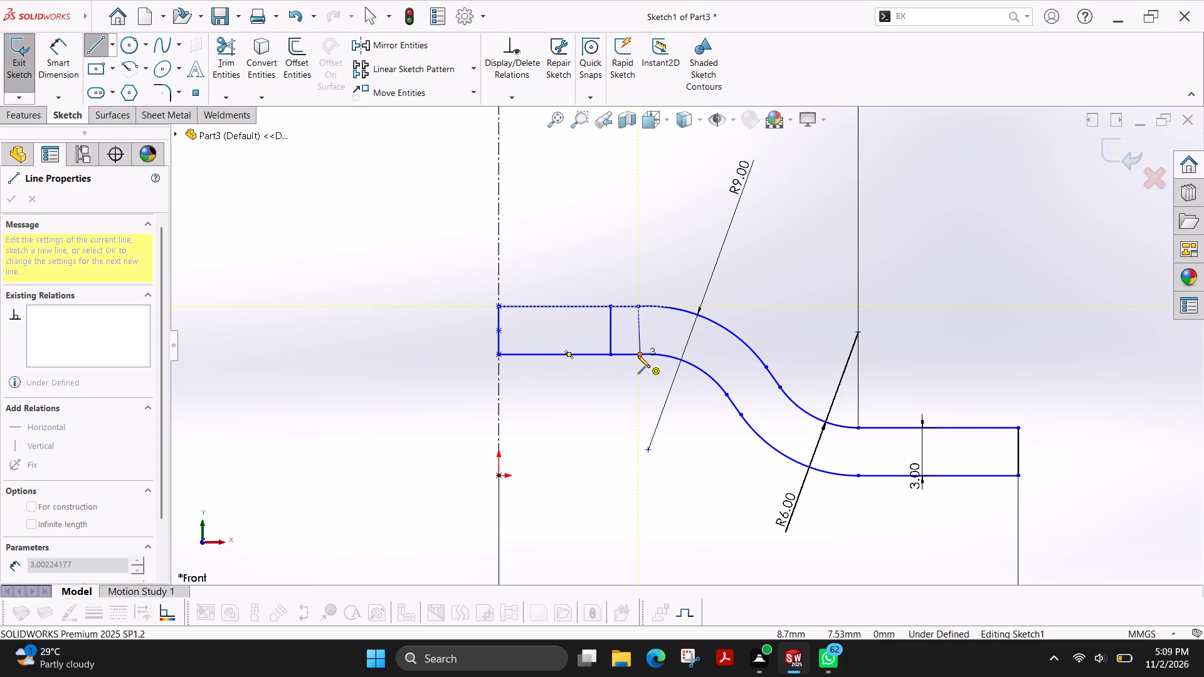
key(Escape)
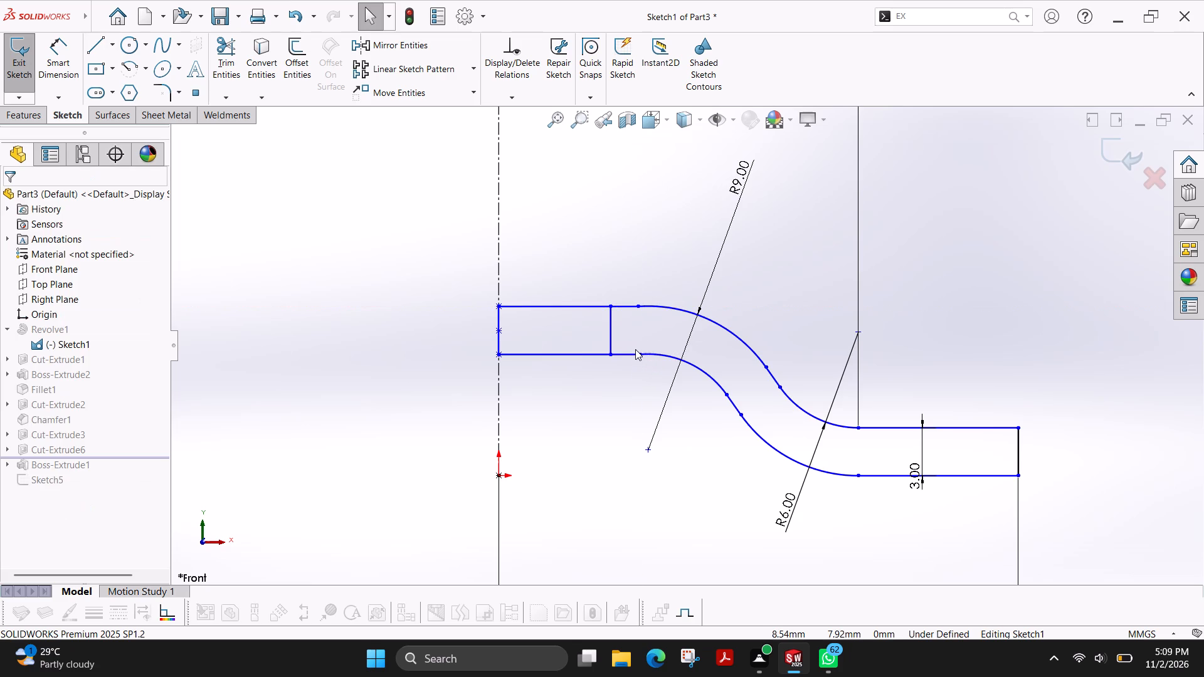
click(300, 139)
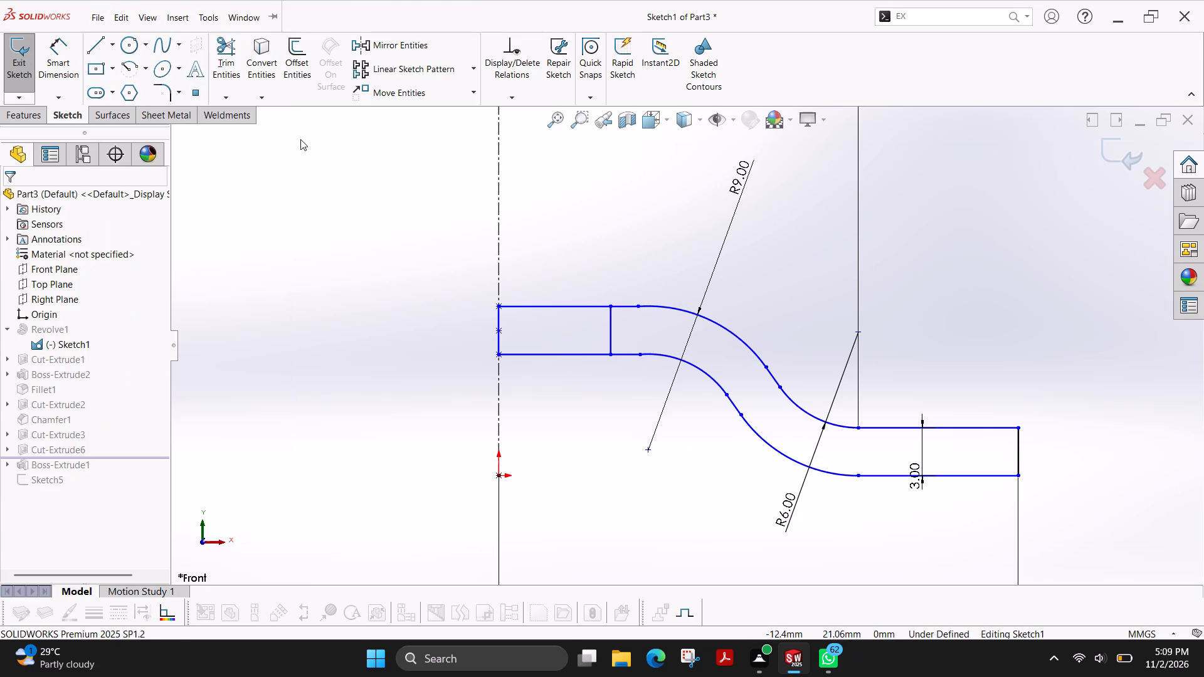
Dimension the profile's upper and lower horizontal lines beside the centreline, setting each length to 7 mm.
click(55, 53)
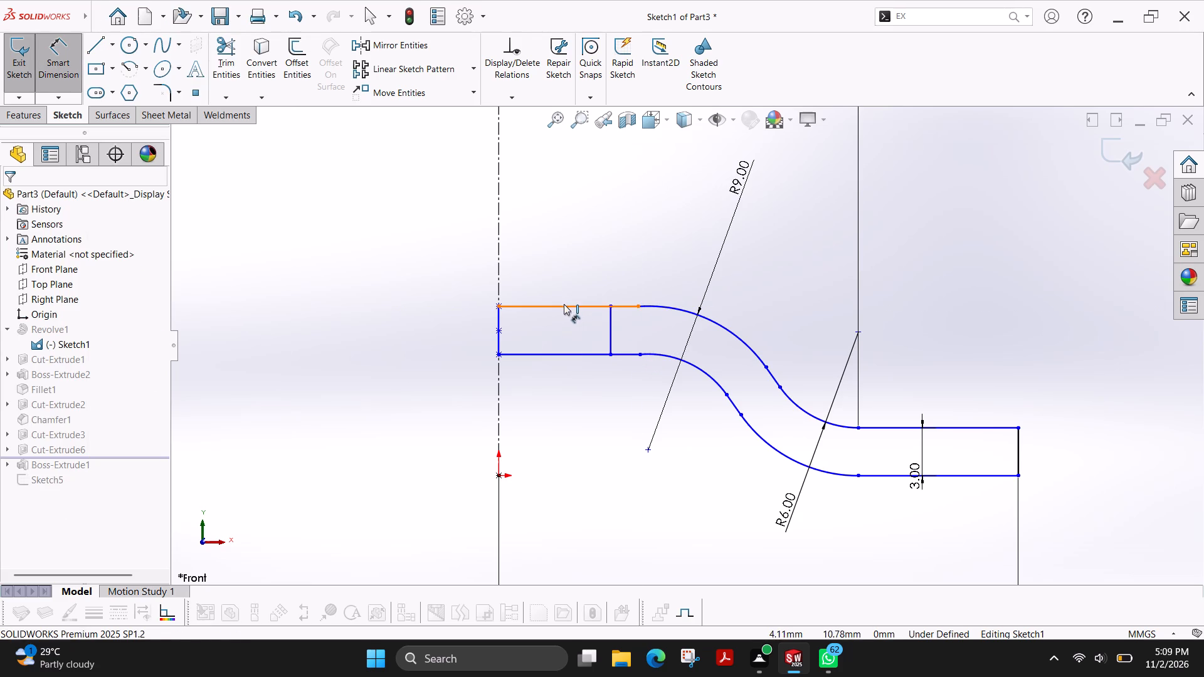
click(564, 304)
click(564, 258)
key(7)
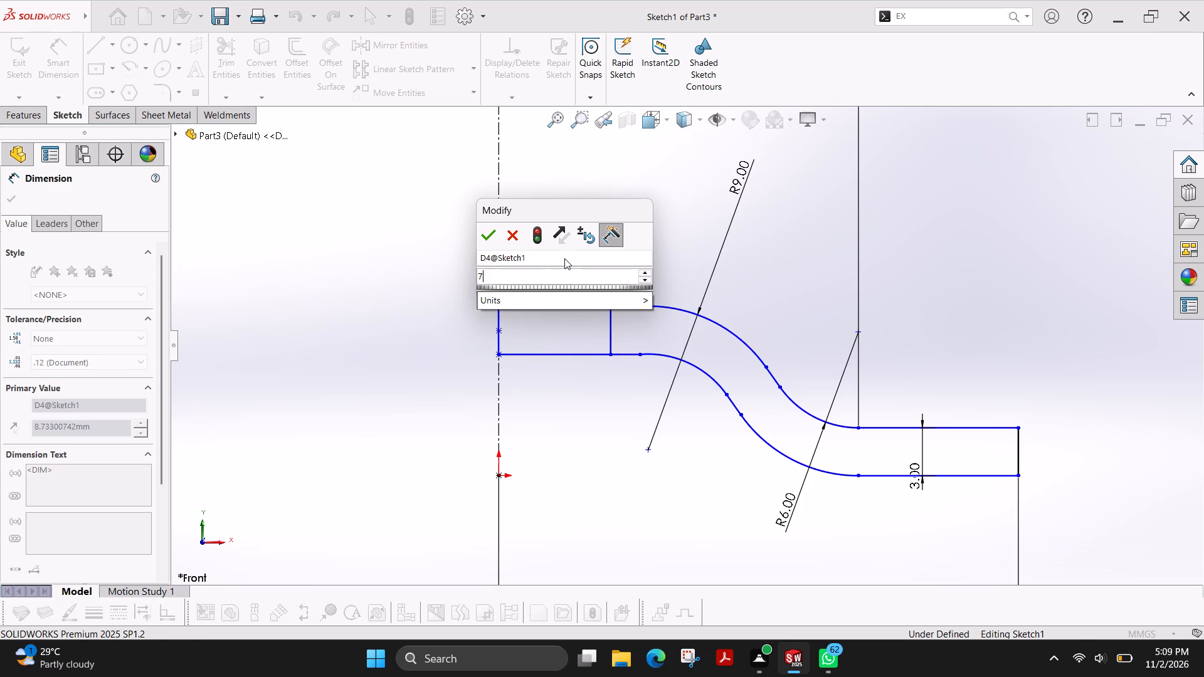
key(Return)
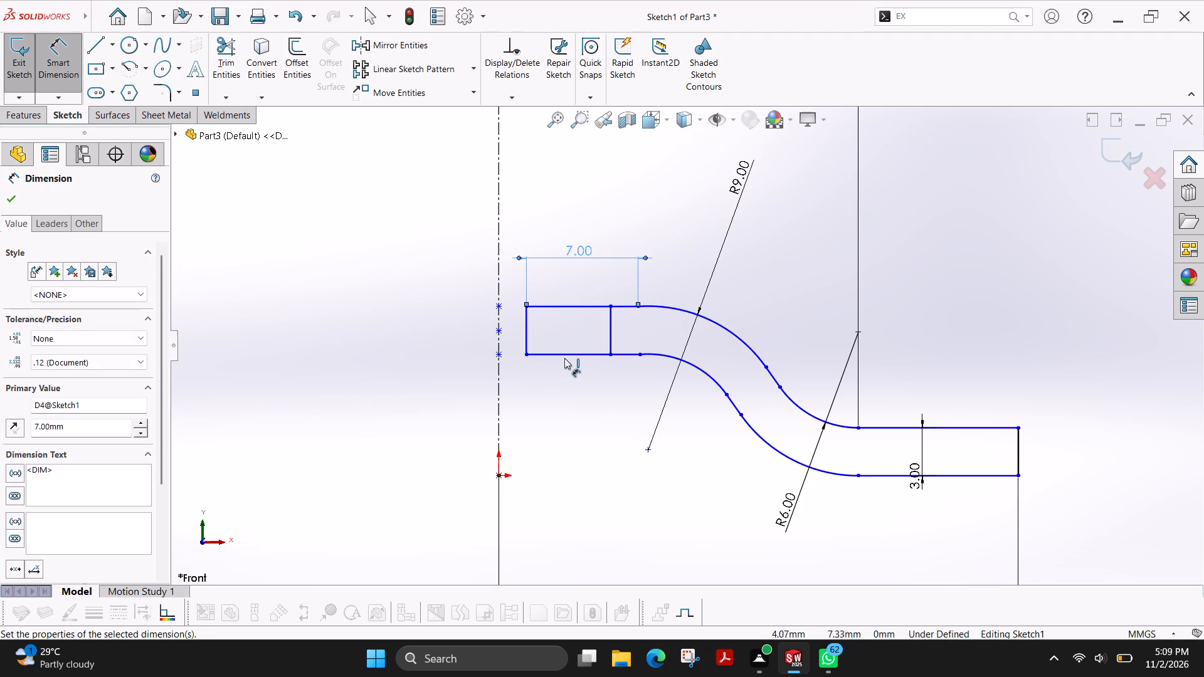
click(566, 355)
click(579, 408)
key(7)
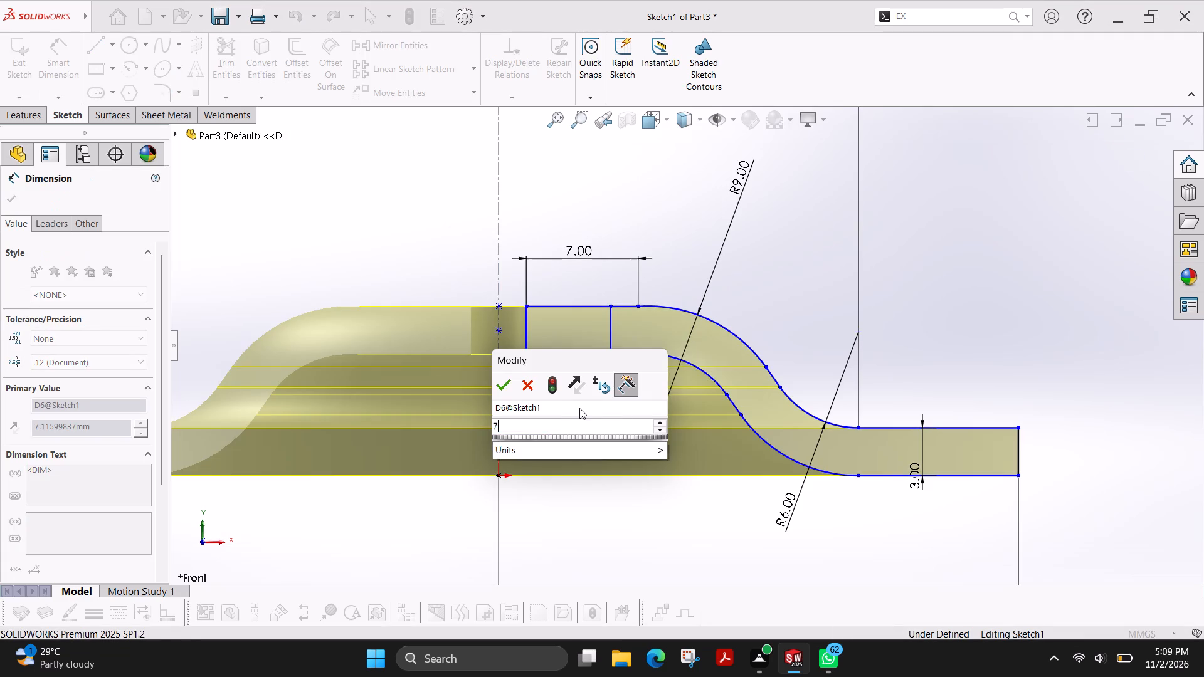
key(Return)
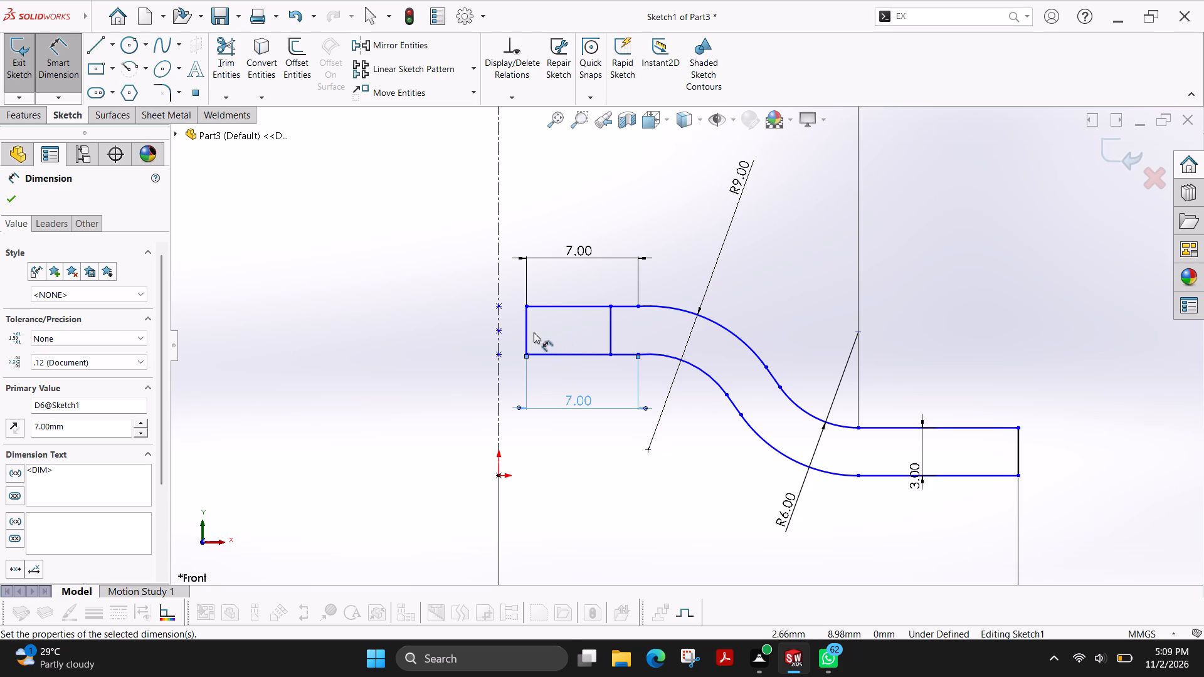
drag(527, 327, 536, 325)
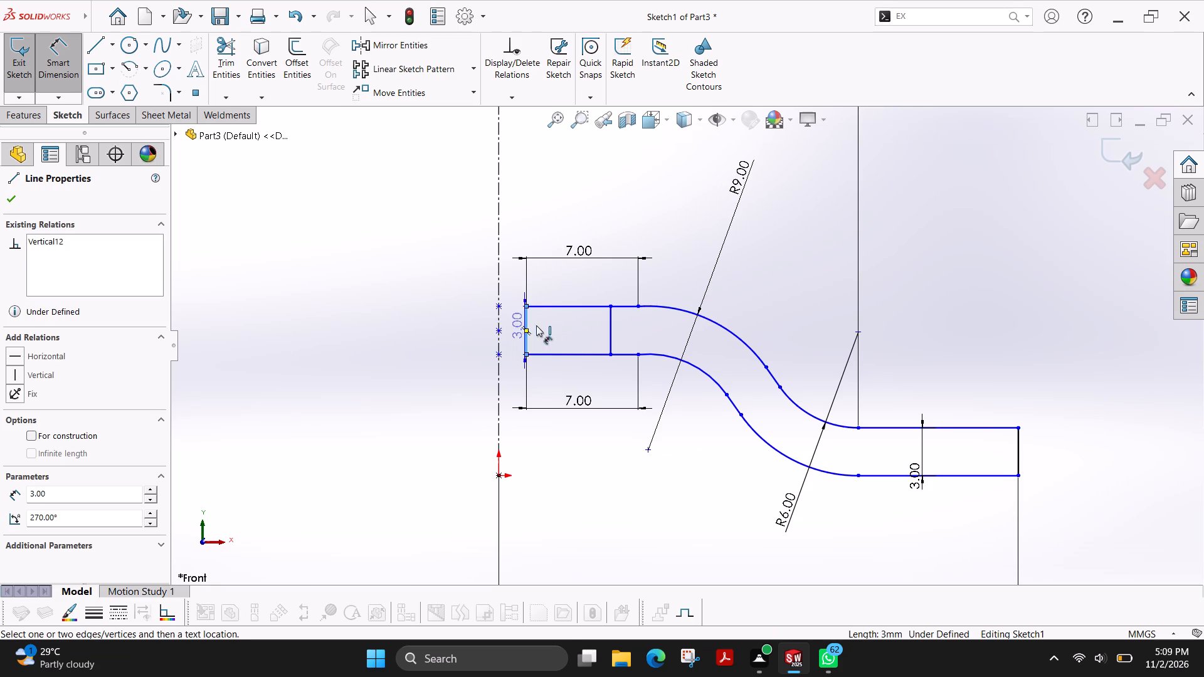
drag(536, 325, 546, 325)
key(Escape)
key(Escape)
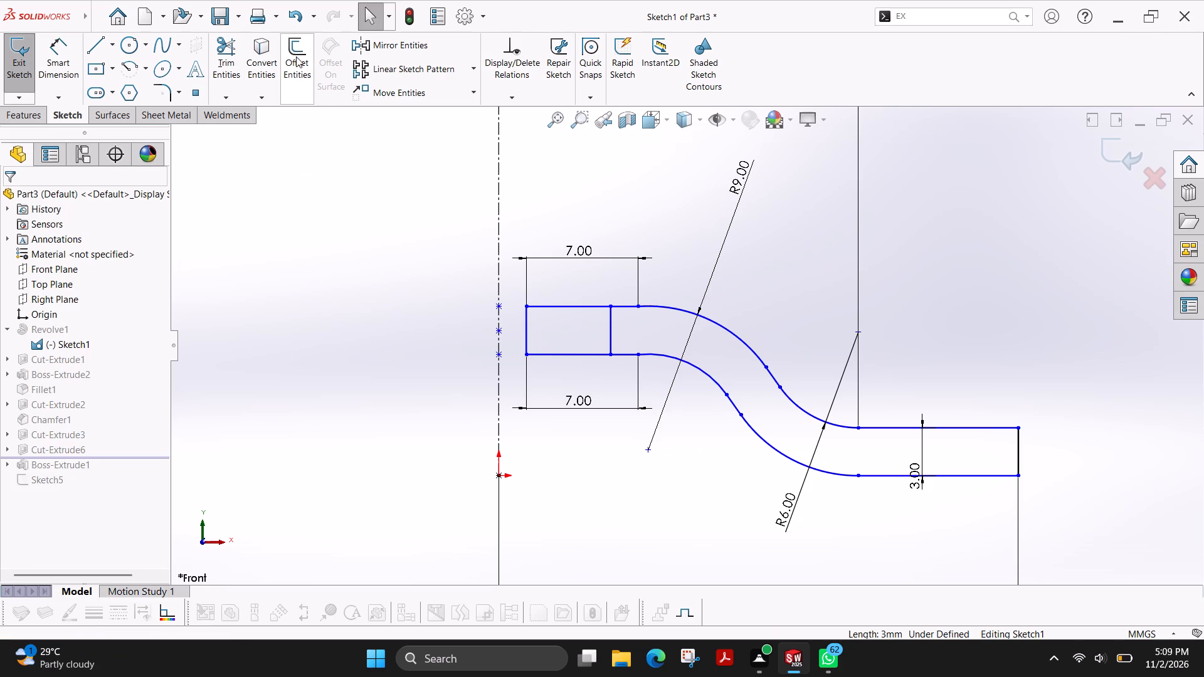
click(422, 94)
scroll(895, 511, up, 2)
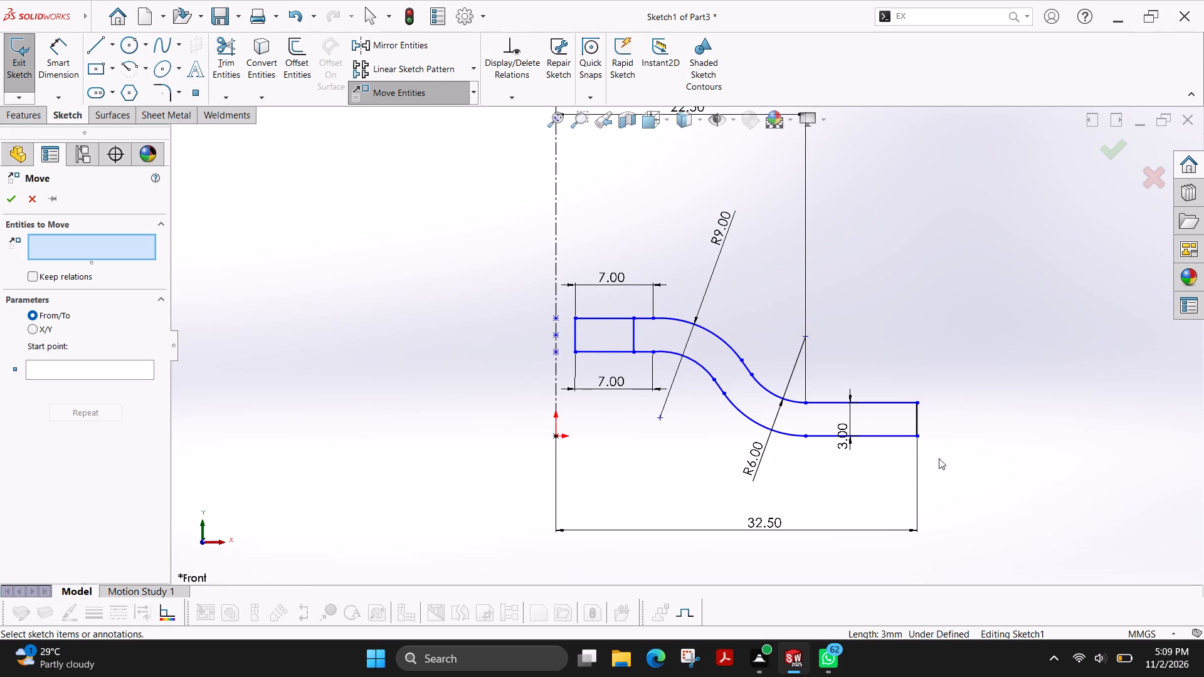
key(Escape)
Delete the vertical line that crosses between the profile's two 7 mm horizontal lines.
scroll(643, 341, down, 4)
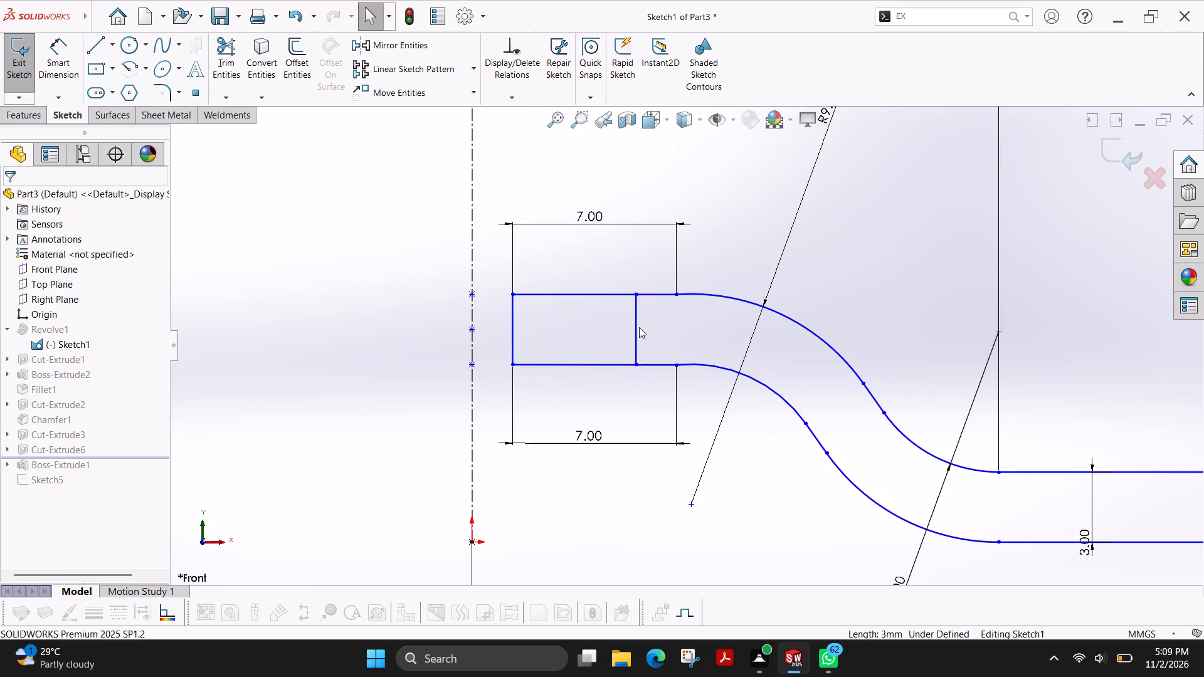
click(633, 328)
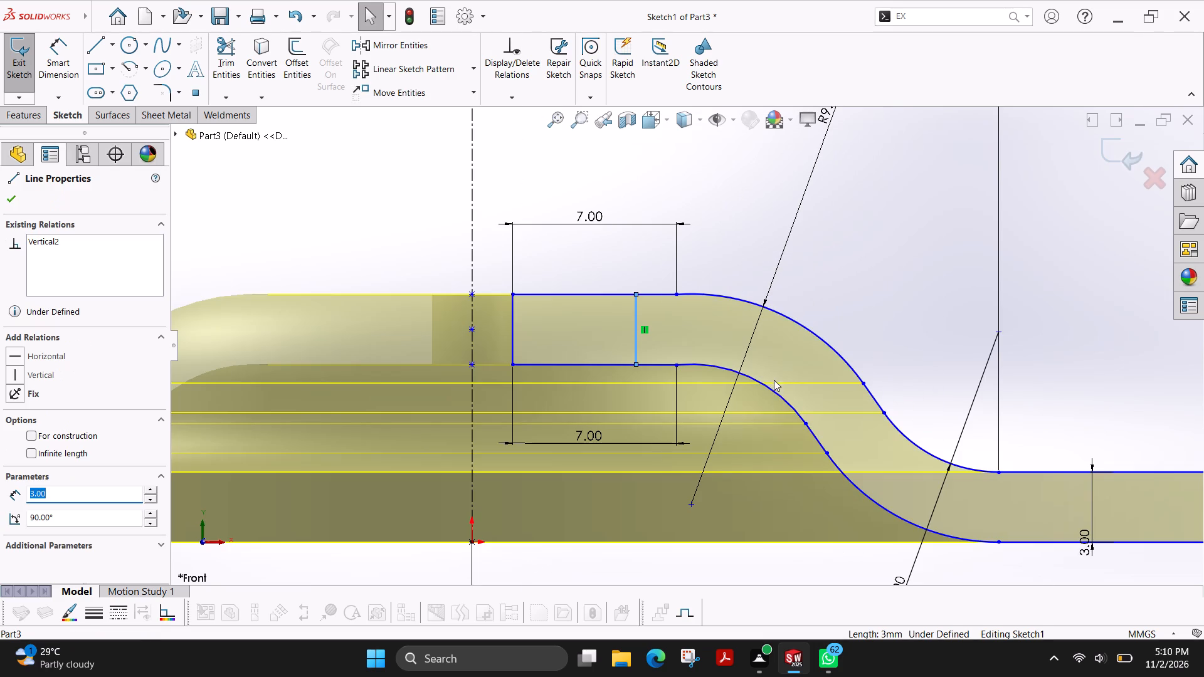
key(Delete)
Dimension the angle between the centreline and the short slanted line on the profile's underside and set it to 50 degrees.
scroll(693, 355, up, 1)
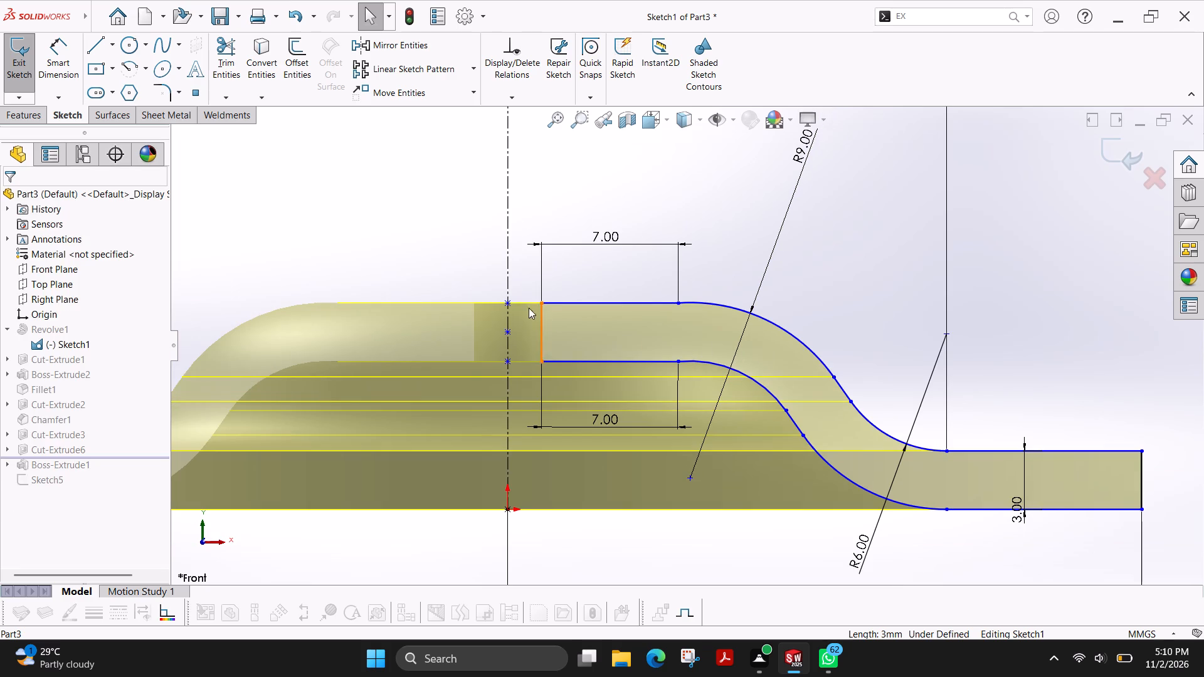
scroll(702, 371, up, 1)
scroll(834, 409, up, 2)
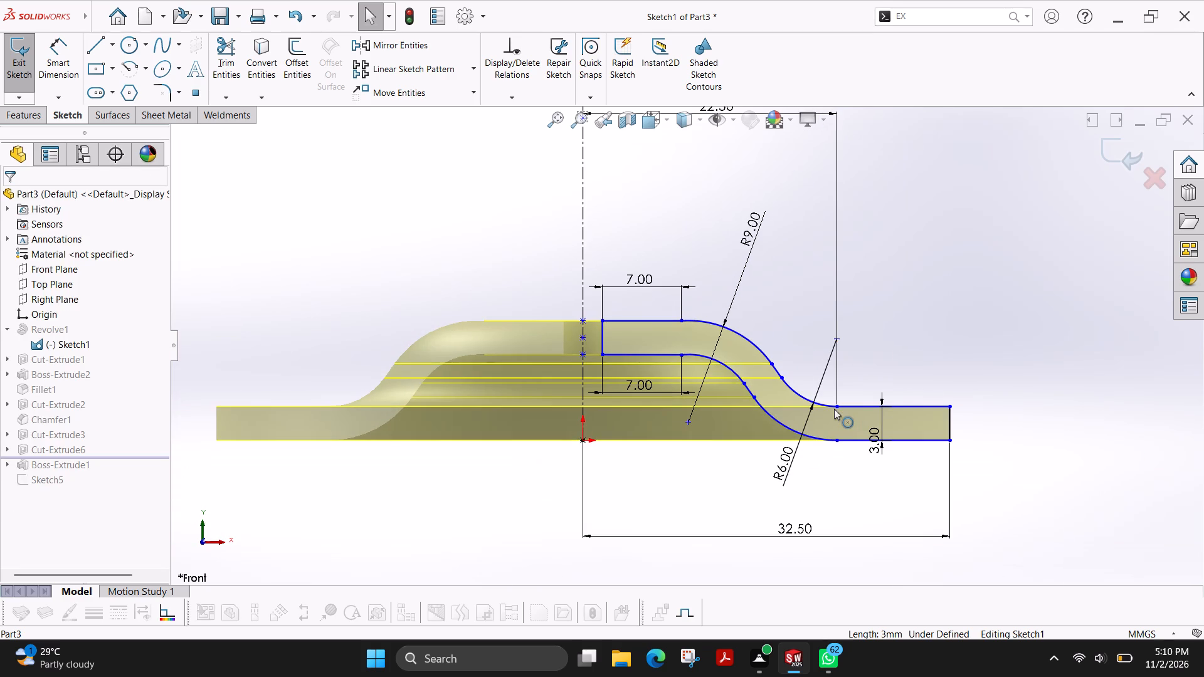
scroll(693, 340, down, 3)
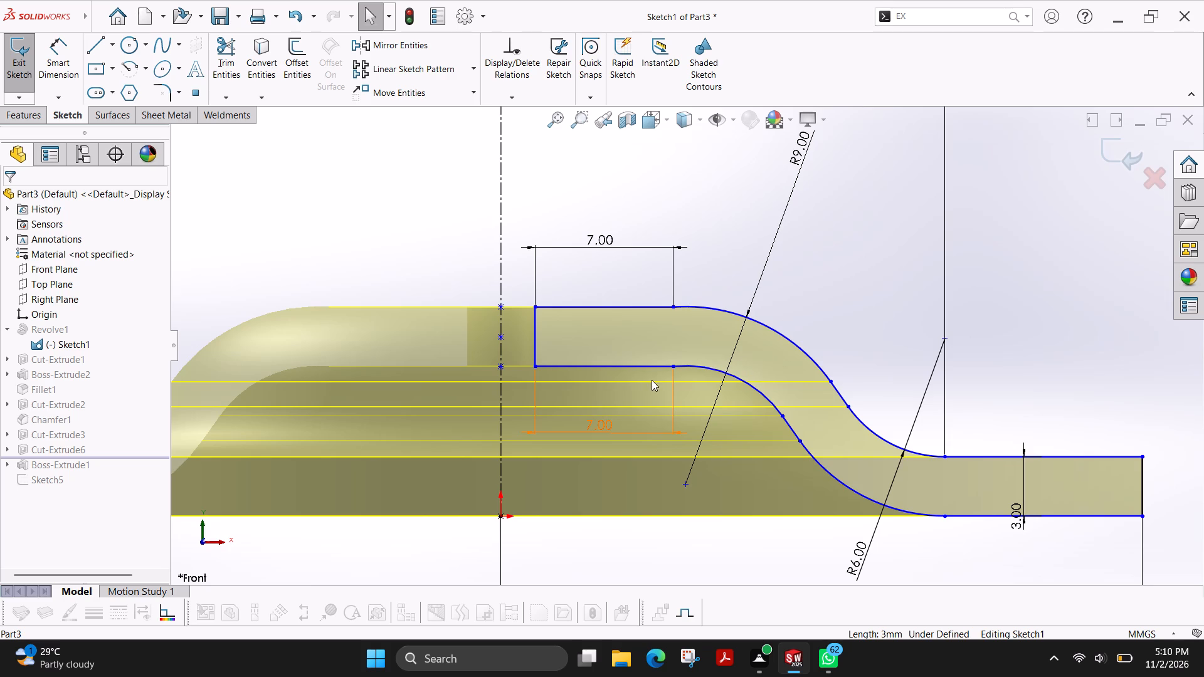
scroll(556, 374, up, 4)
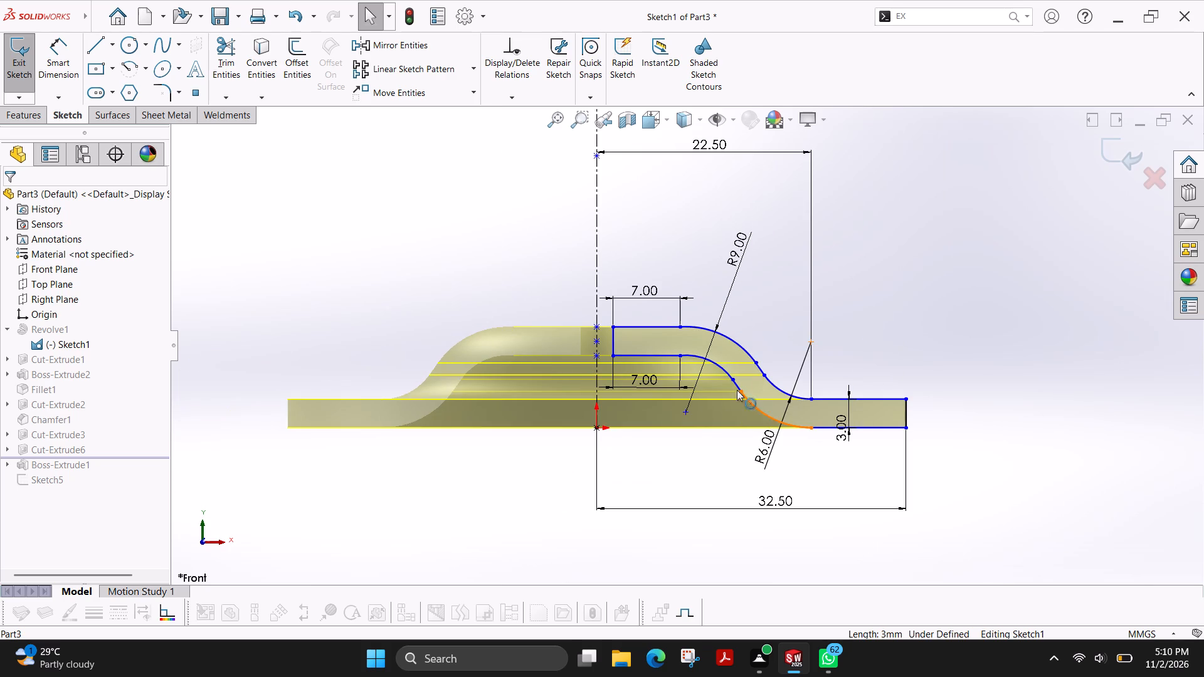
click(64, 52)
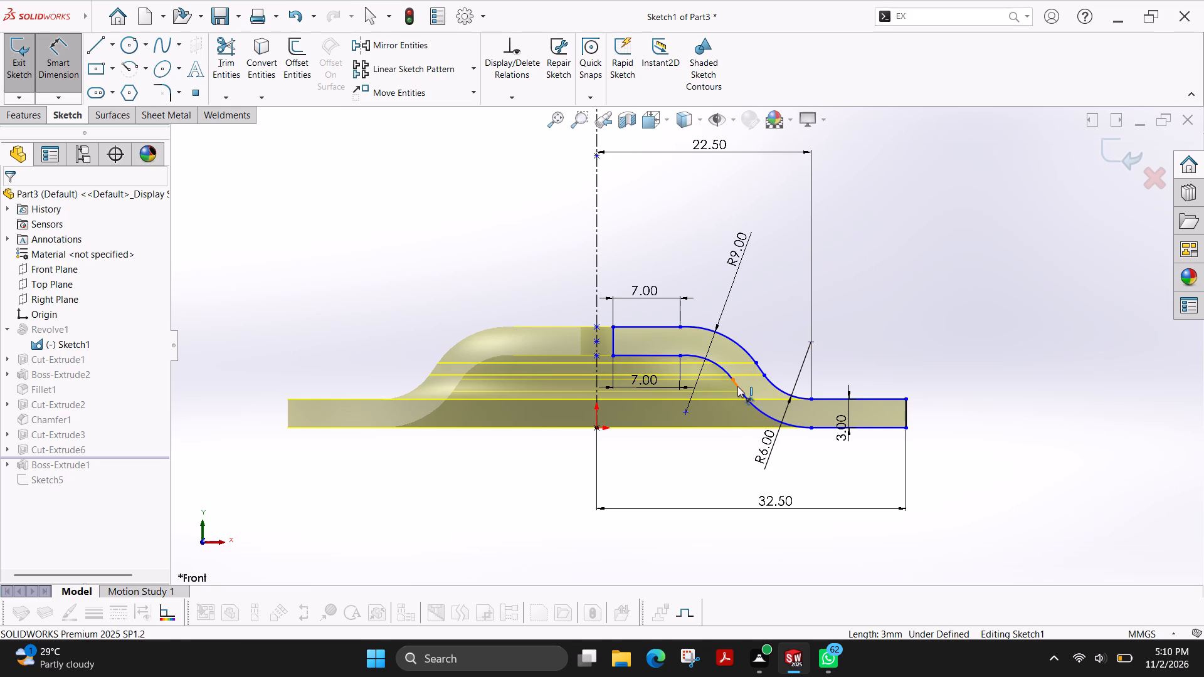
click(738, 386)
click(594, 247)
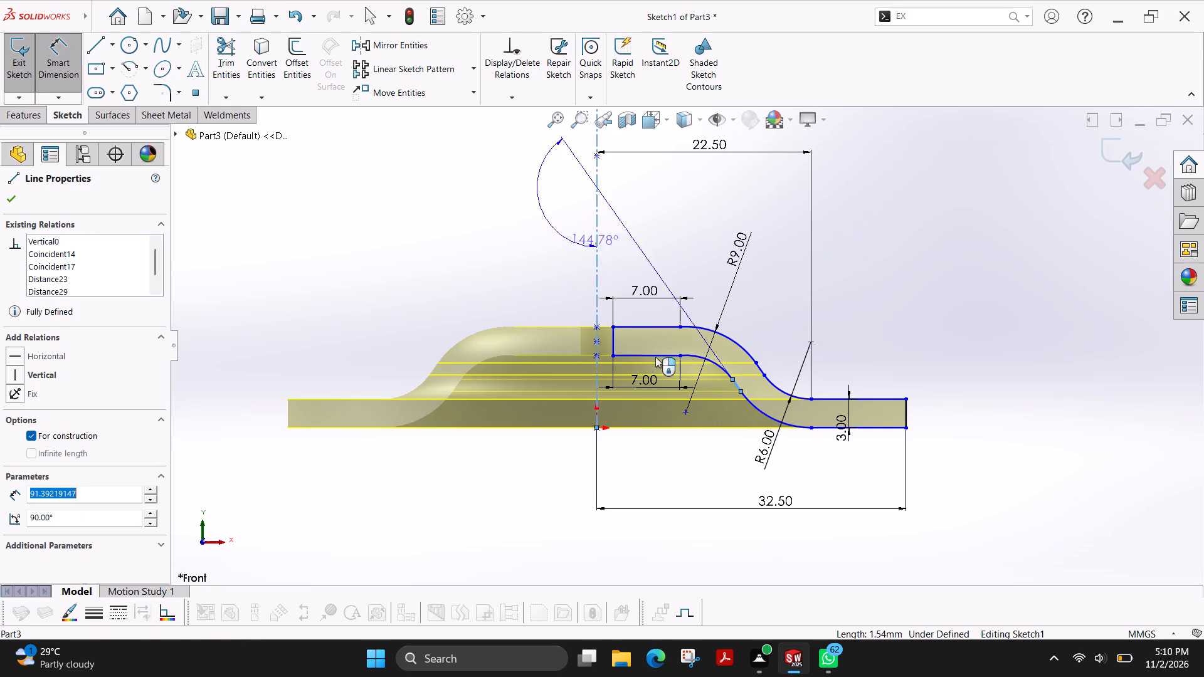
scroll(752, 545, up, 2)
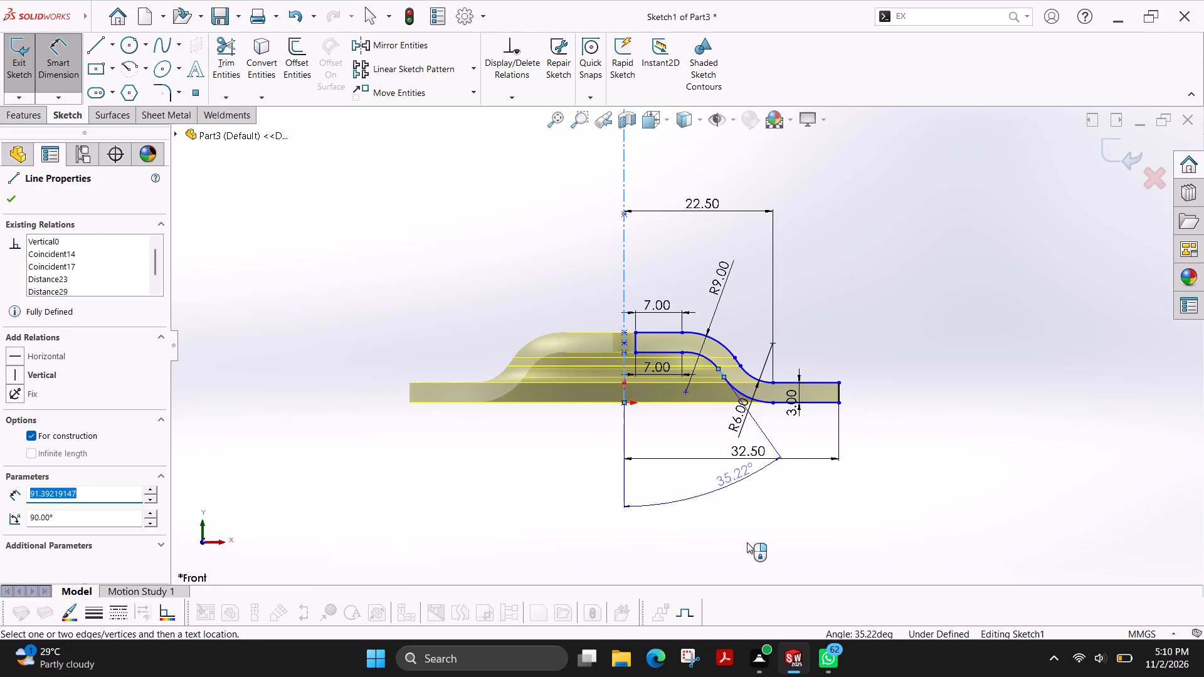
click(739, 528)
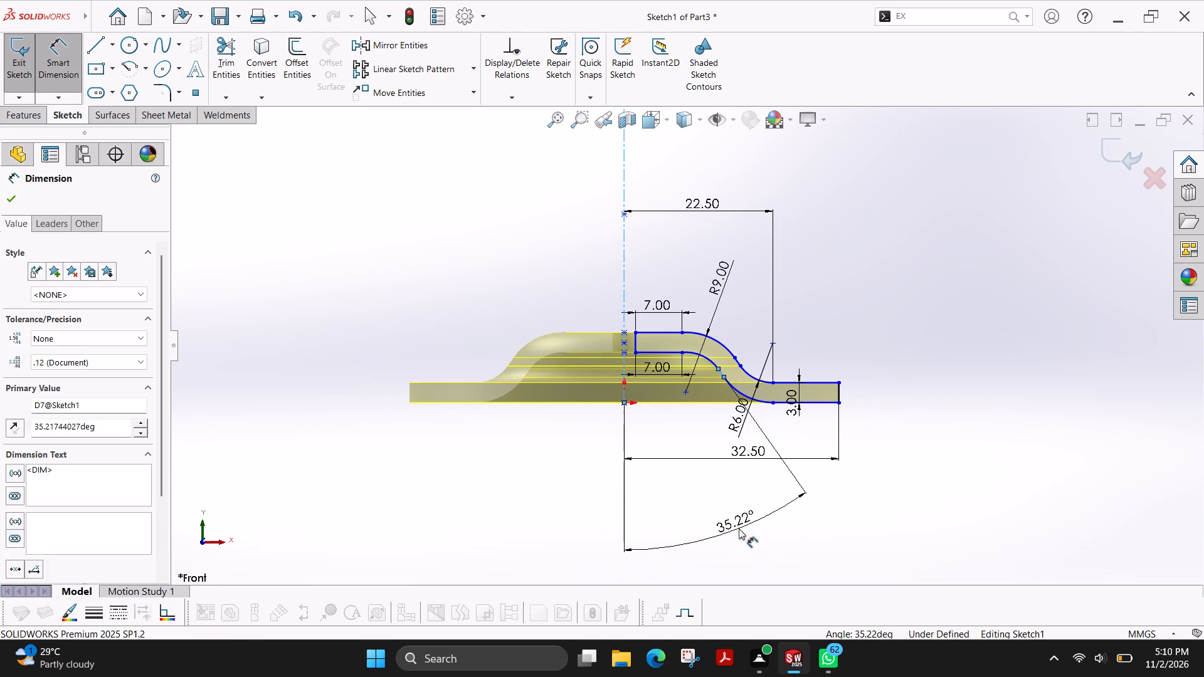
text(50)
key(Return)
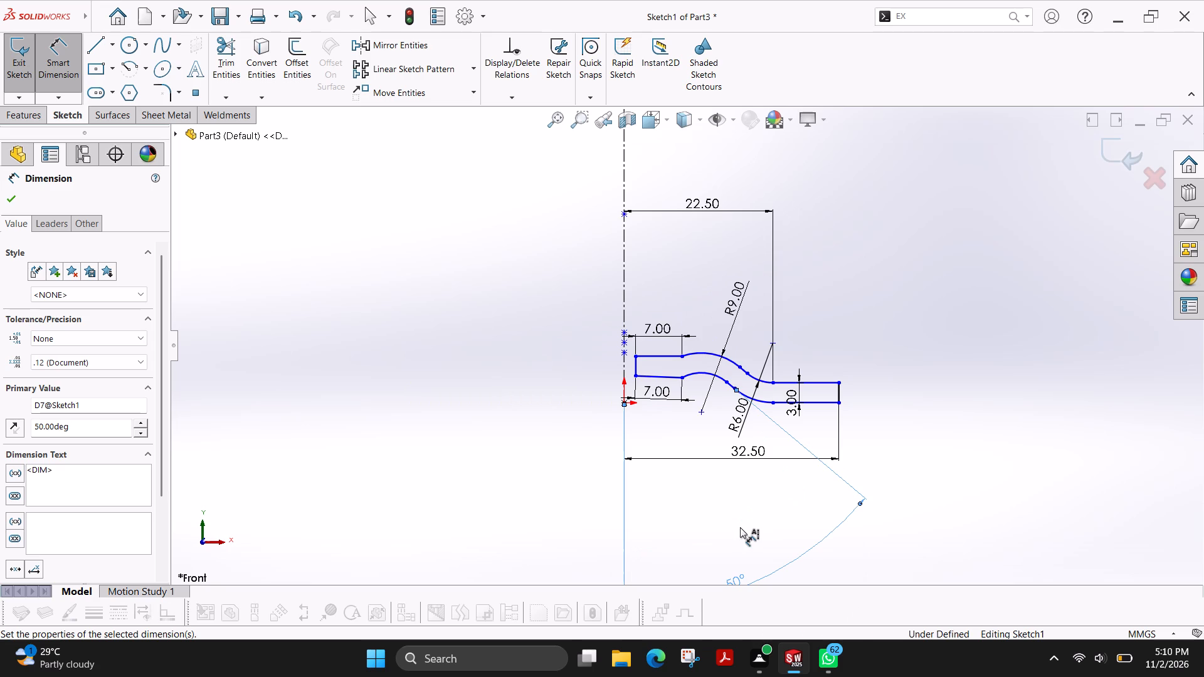
Undo the recent edits to the revolve's profile sketch until the sketch is closed and the full part is back.
key(ctrl+z)
key(ctrl+z)
key(ctrl+z)
key(ctrl+z)
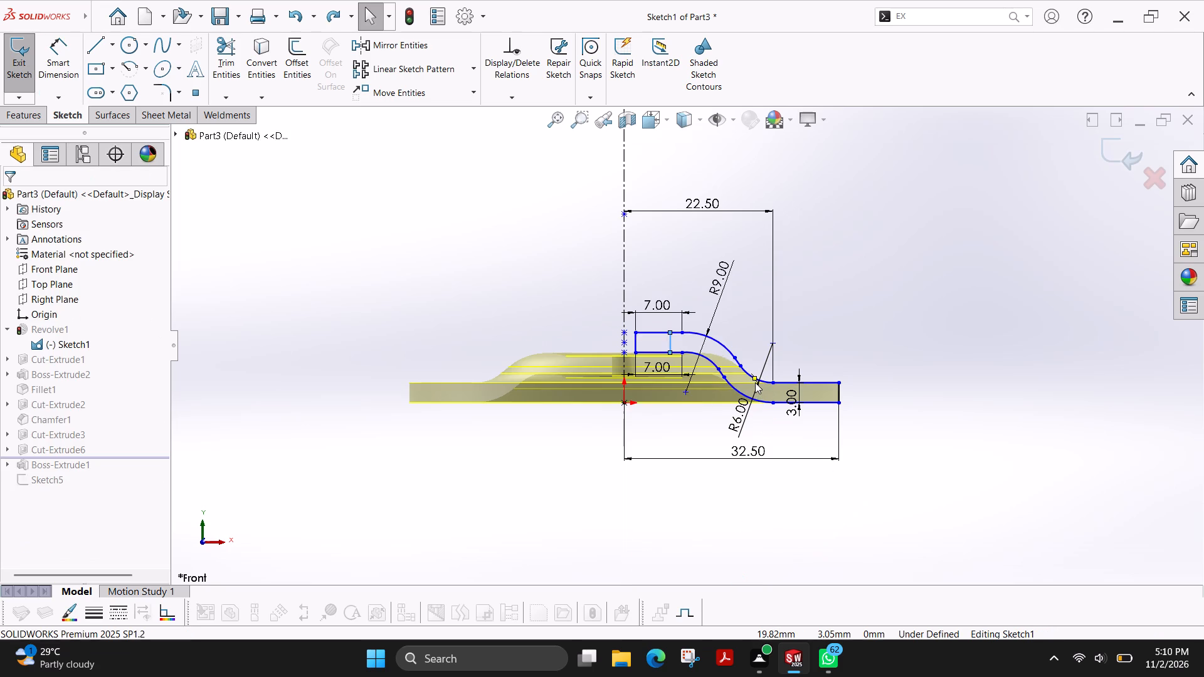
key(ctrl+z)
key(ctrl+z)
key(ctrl+z)
key(ctrl+z)
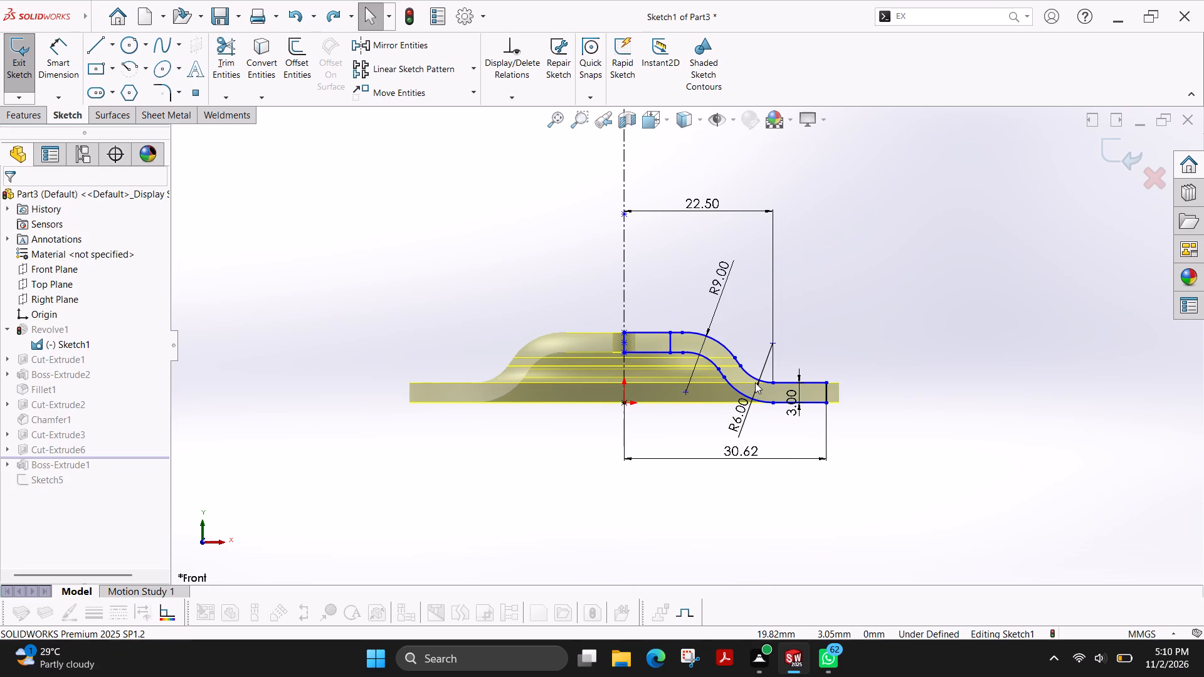
key(ctrl+z)
key(ctrl+z)
key(ctrl+z)
key(ctrl+z)
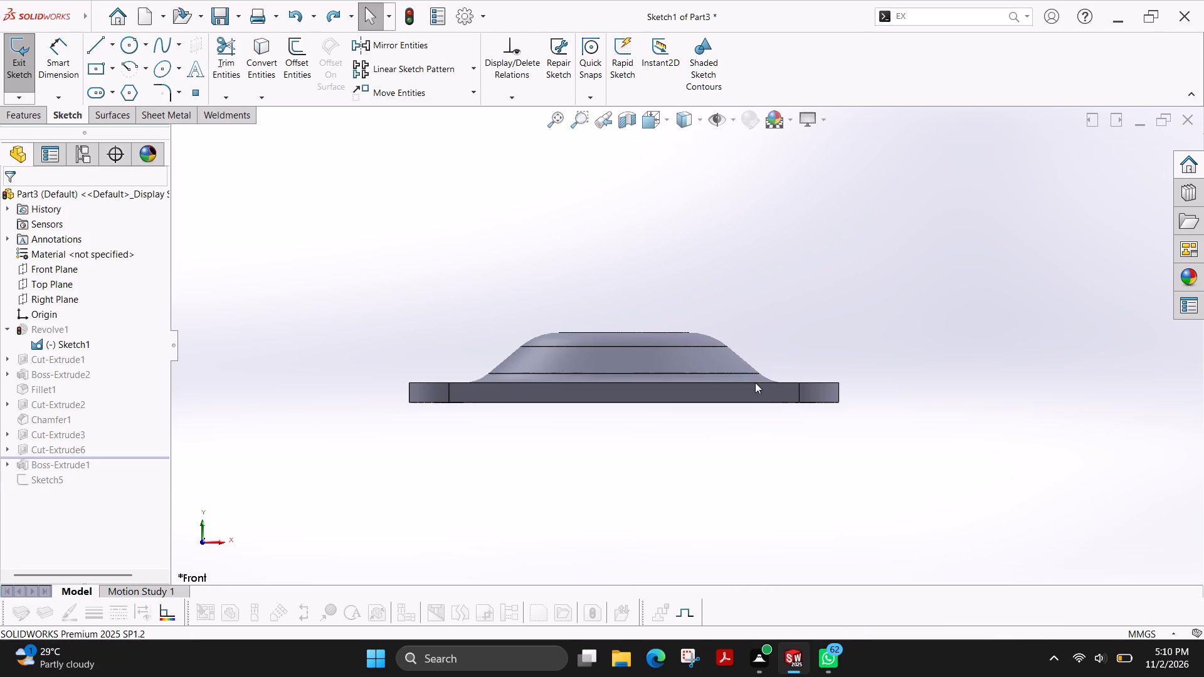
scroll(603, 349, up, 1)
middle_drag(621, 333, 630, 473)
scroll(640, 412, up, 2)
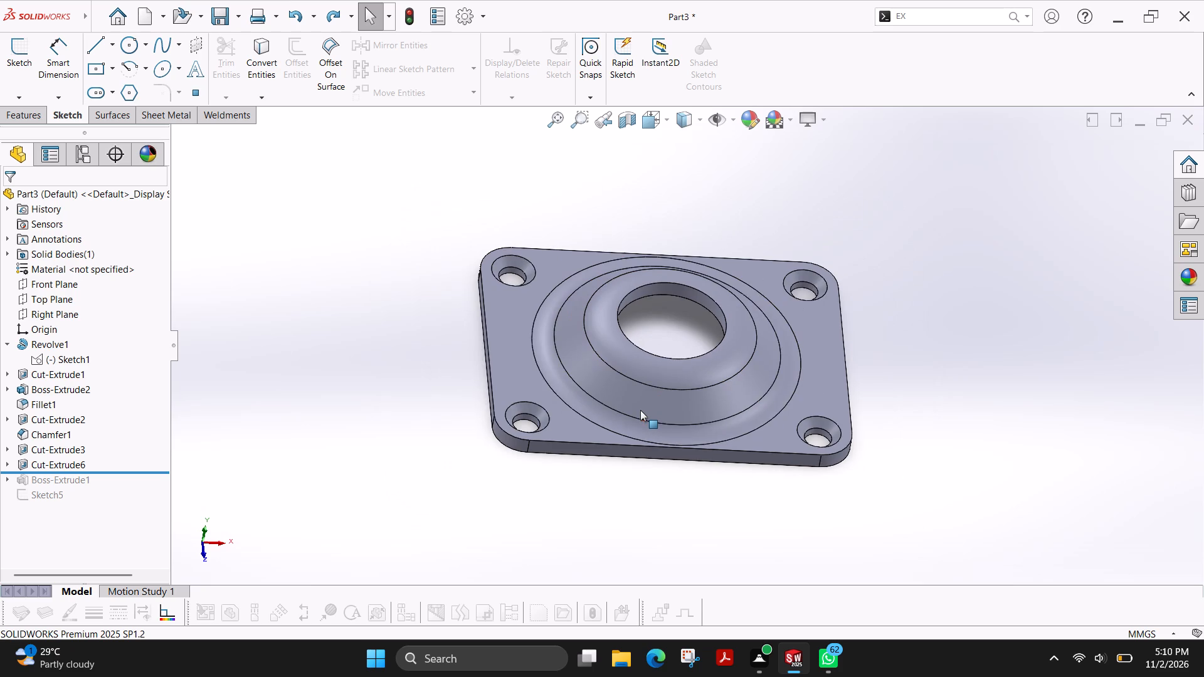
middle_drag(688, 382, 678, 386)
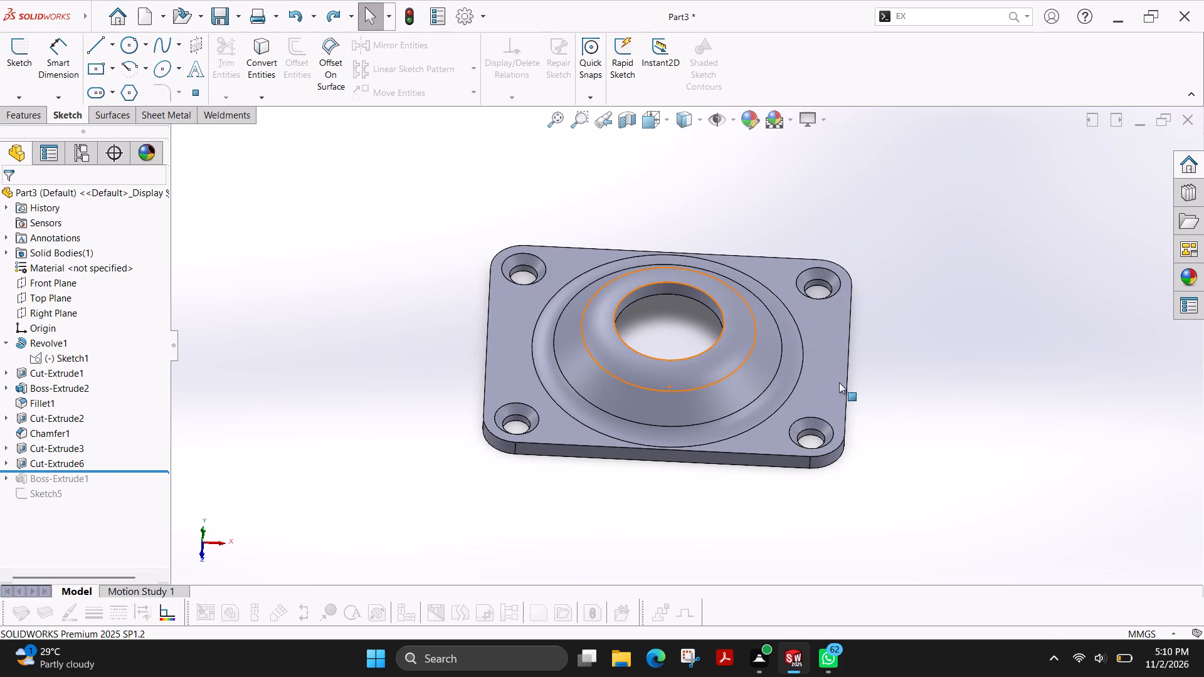
Save the part as fujiPart151 in the solidworks folder inside Desktop's fuji drawing file folder.
key(ctrl+s)
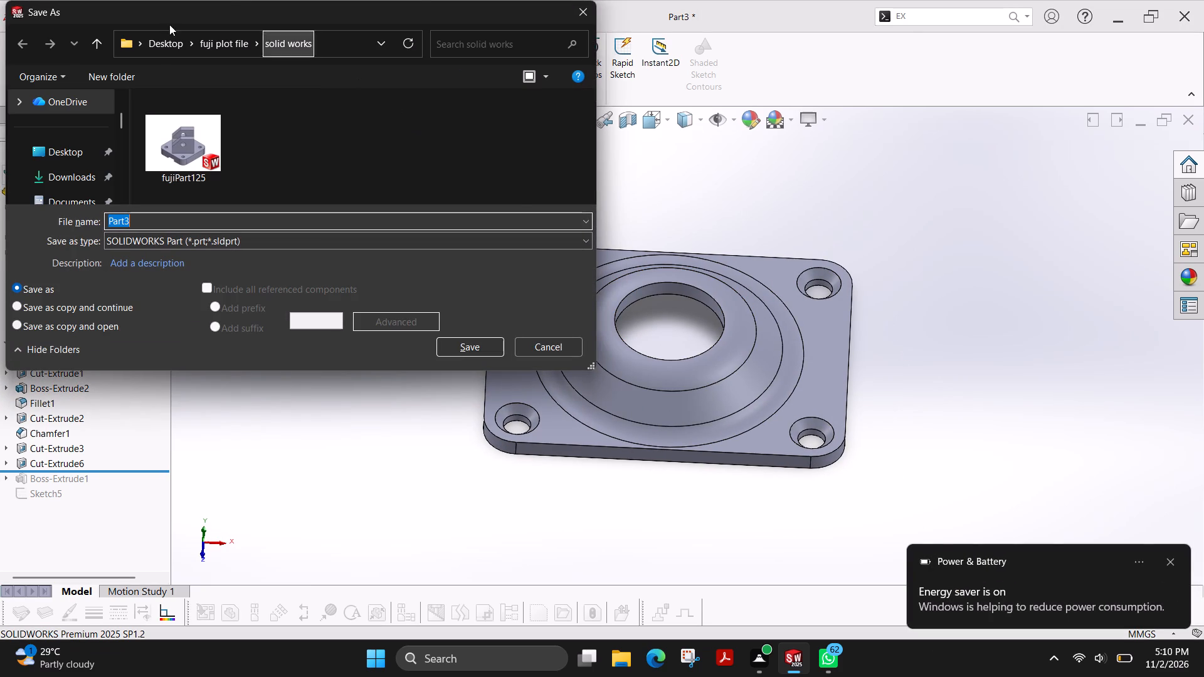
click(171, 41)
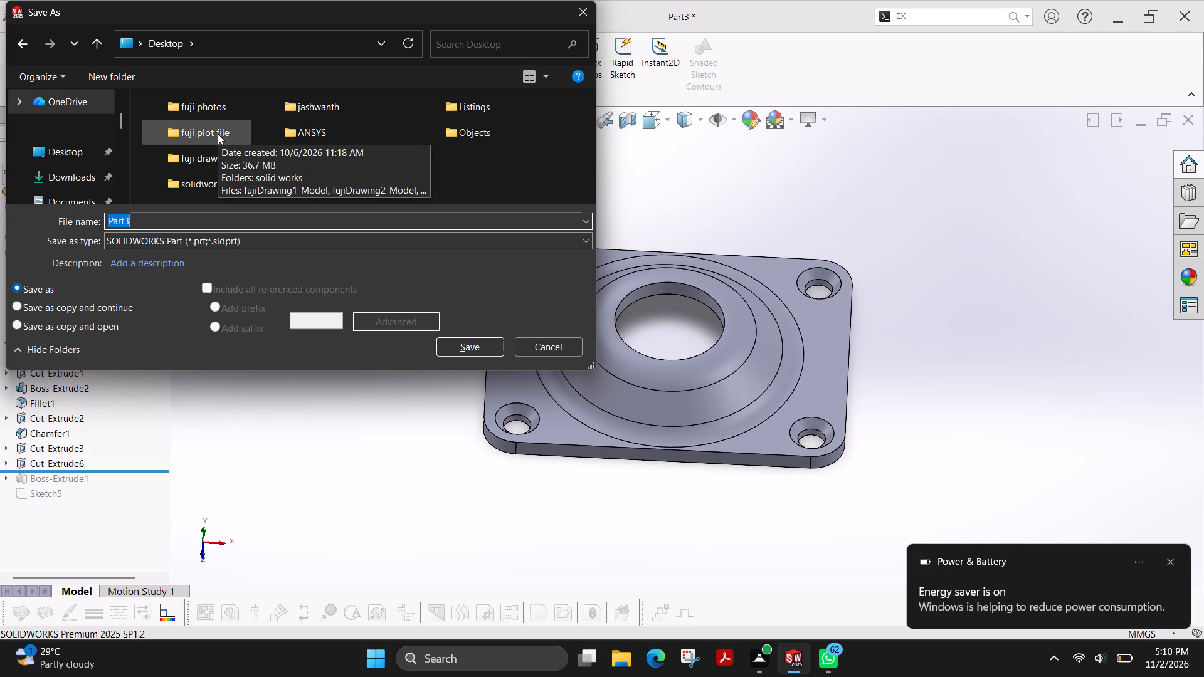
double_click(227, 167)
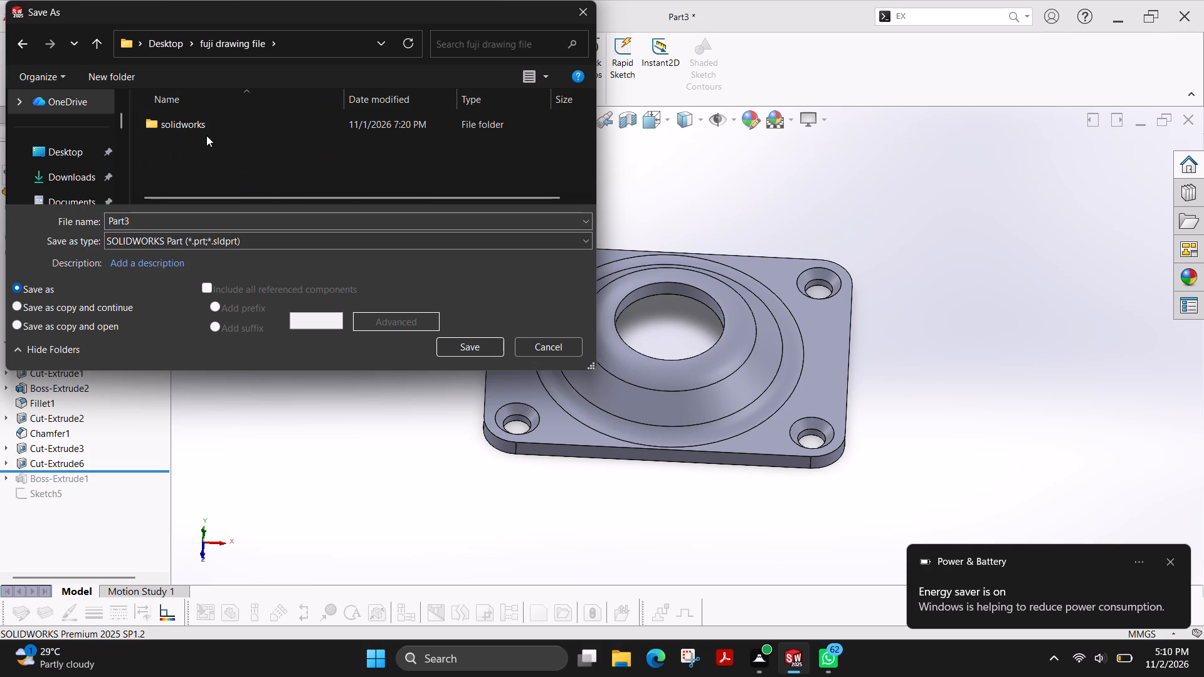
double_click(205, 131)
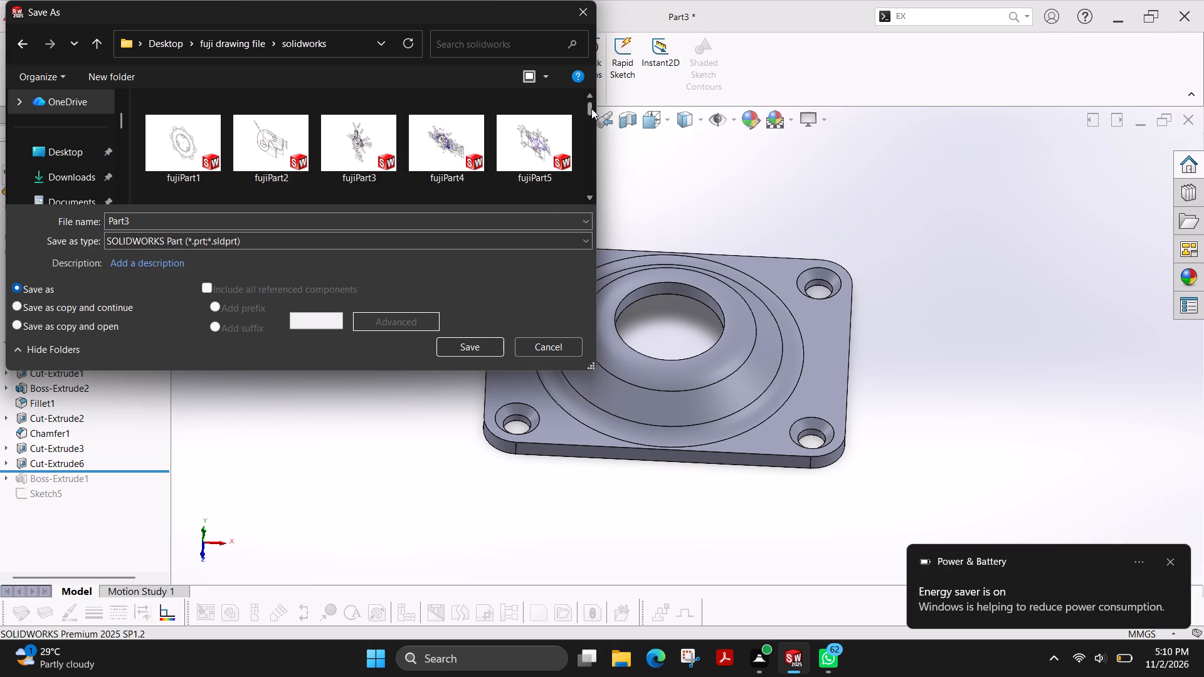
drag(590, 109, 597, 191)
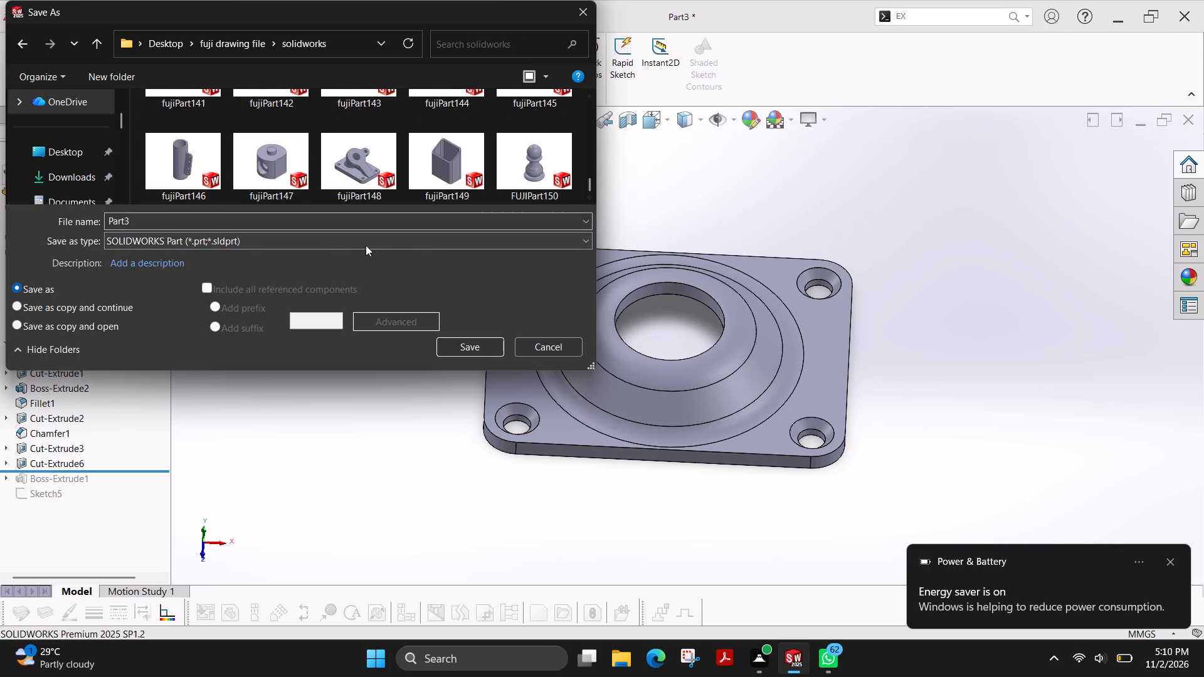
click(307, 221)
key(Right)
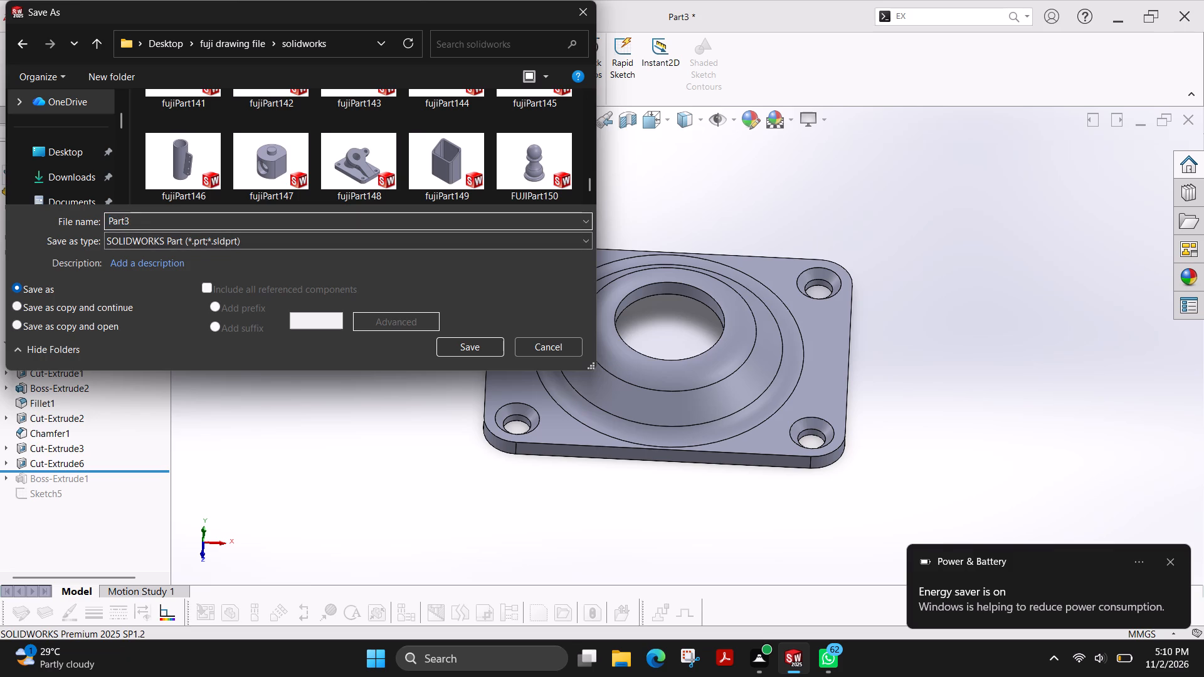
key(BackSpace)
text(151)
key(Left)
key(Left)
key(Left)
key(Left)
key(Left)
key(Left)
key(Left)
key(Left)
key(Left)
key(Left)
key(Left)
key(Left)
key(Left)
text(FUJI)
text(fuji)
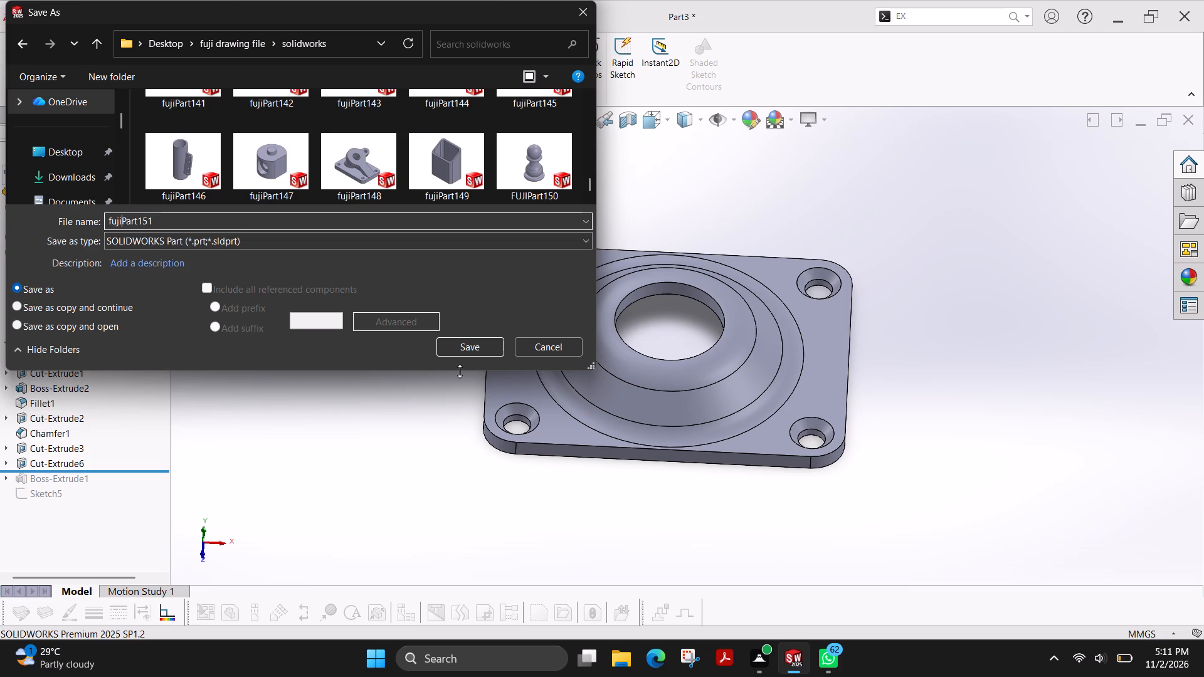
click(467, 353)
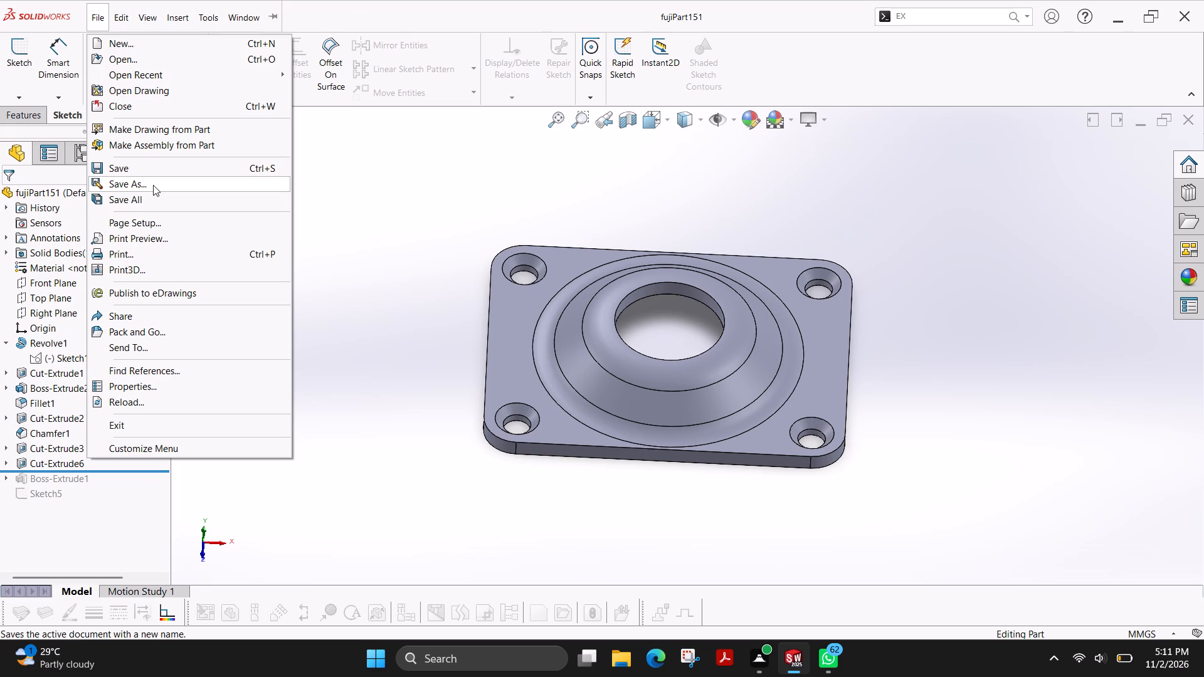
Save a PDF copy of the part as fujiPart151 in the solid works folder inside Desktop's fuji plot file folder.
click(153, 185)
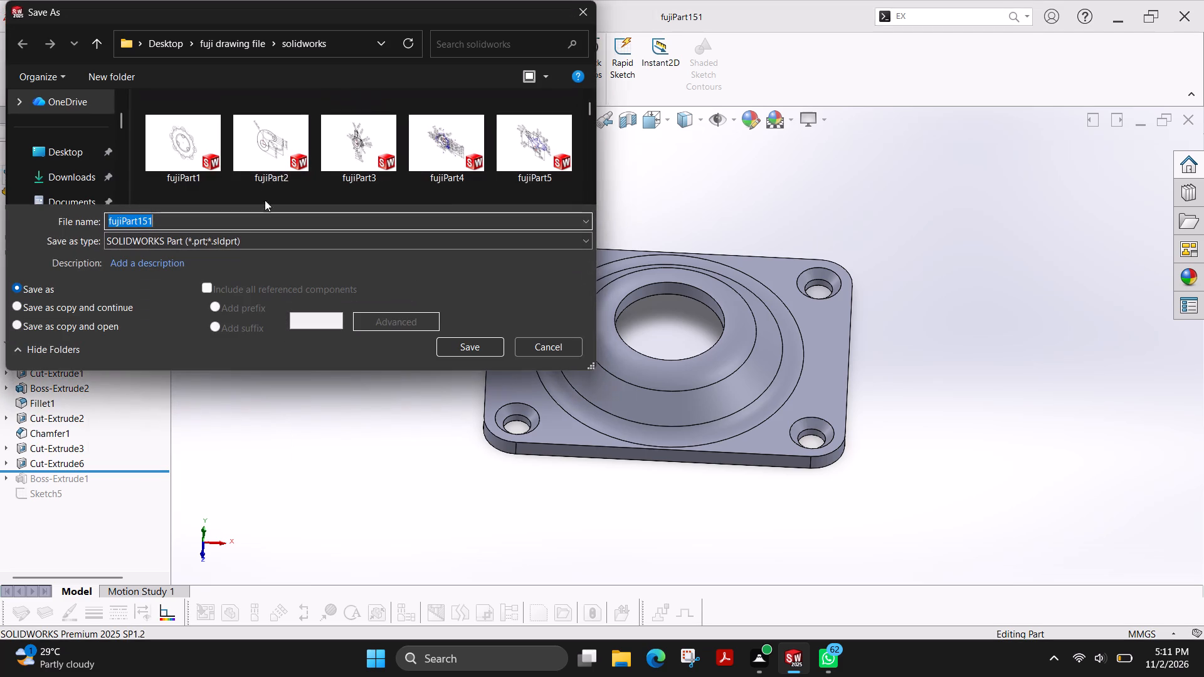
click(165, 43)
double_click(226, 130)
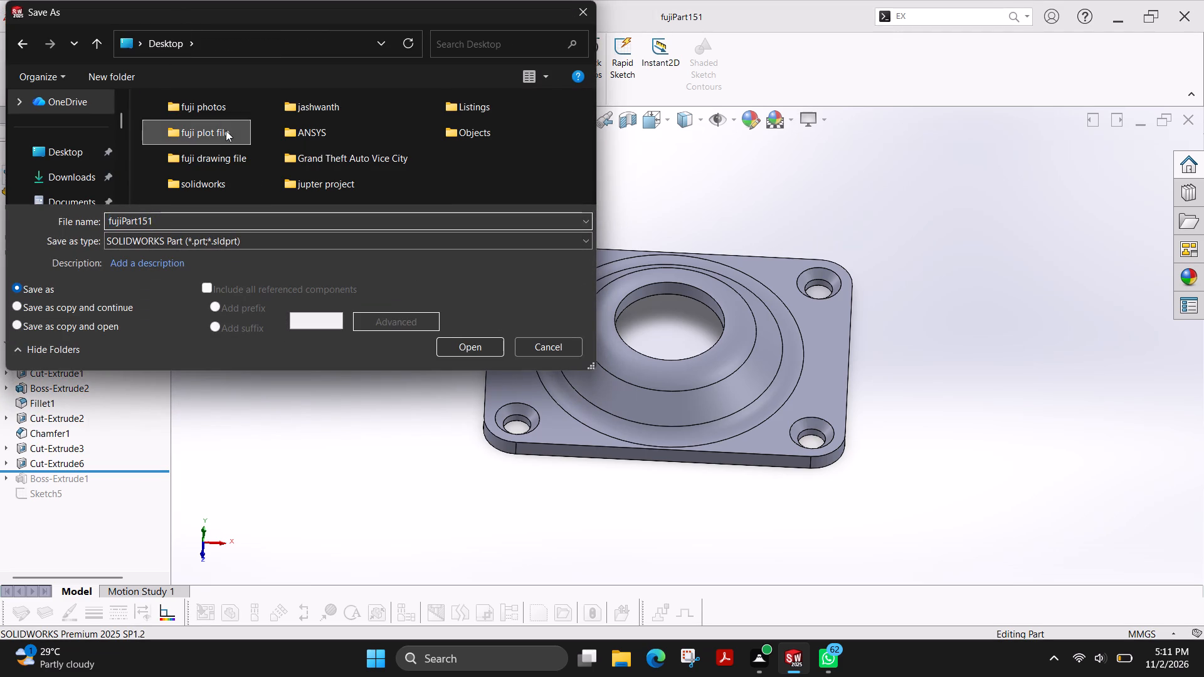
double_click(208, 130)
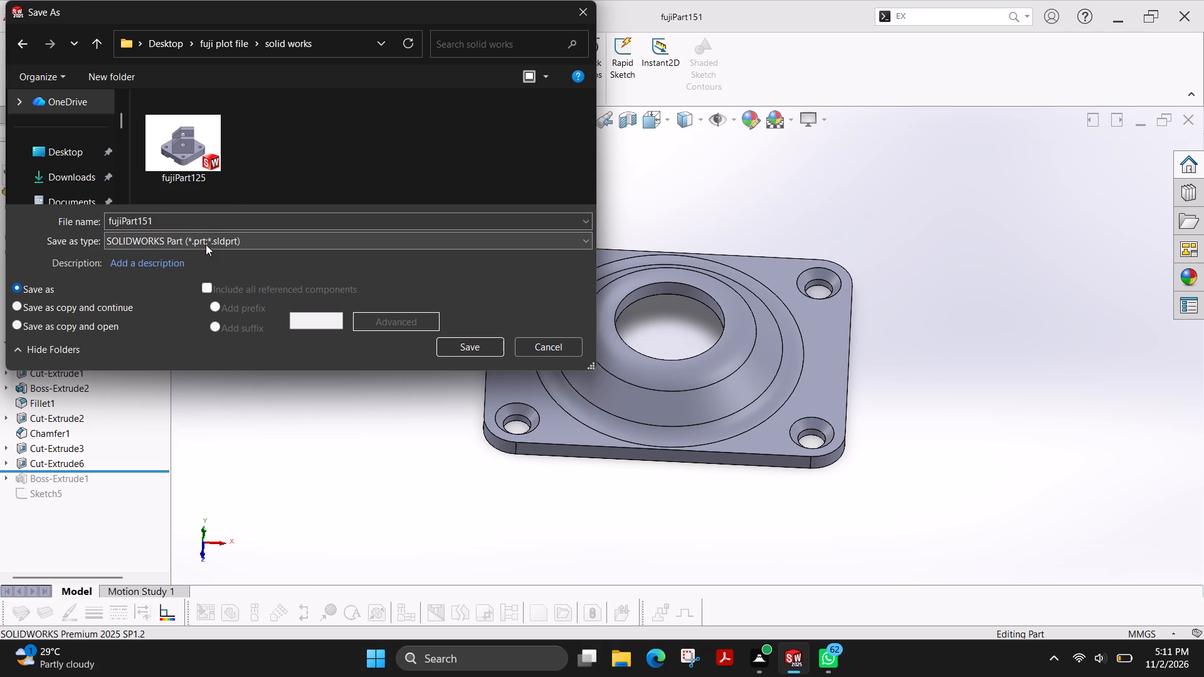
click(221, 370)
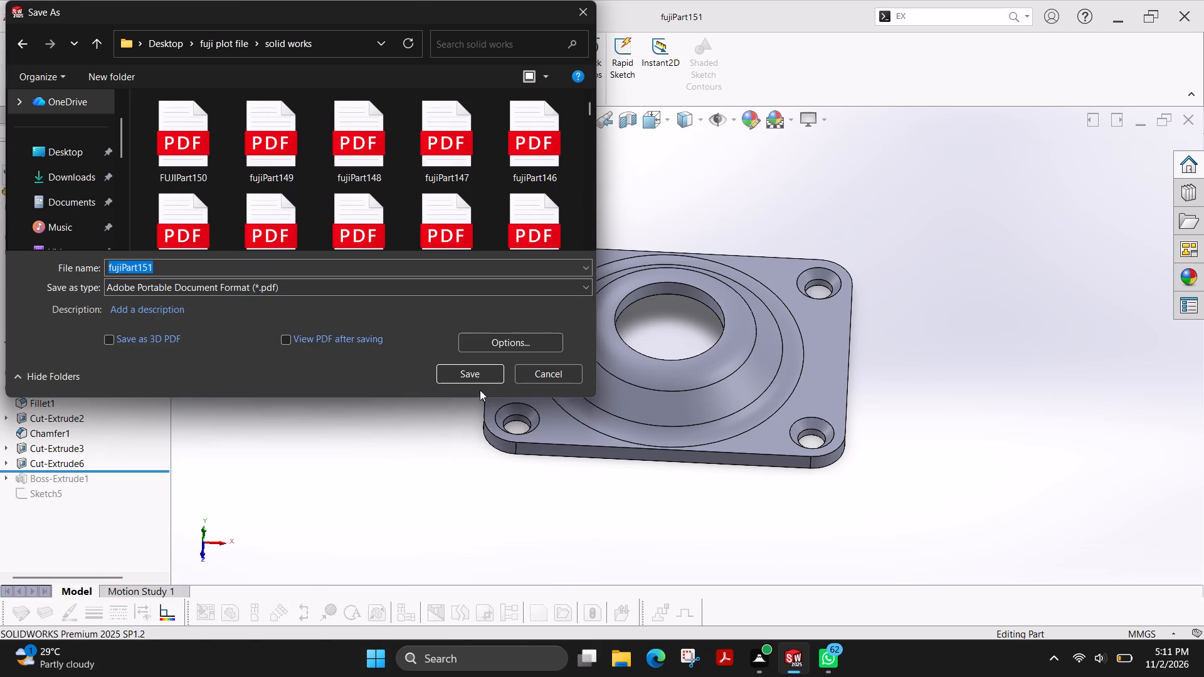
click(475, 375)
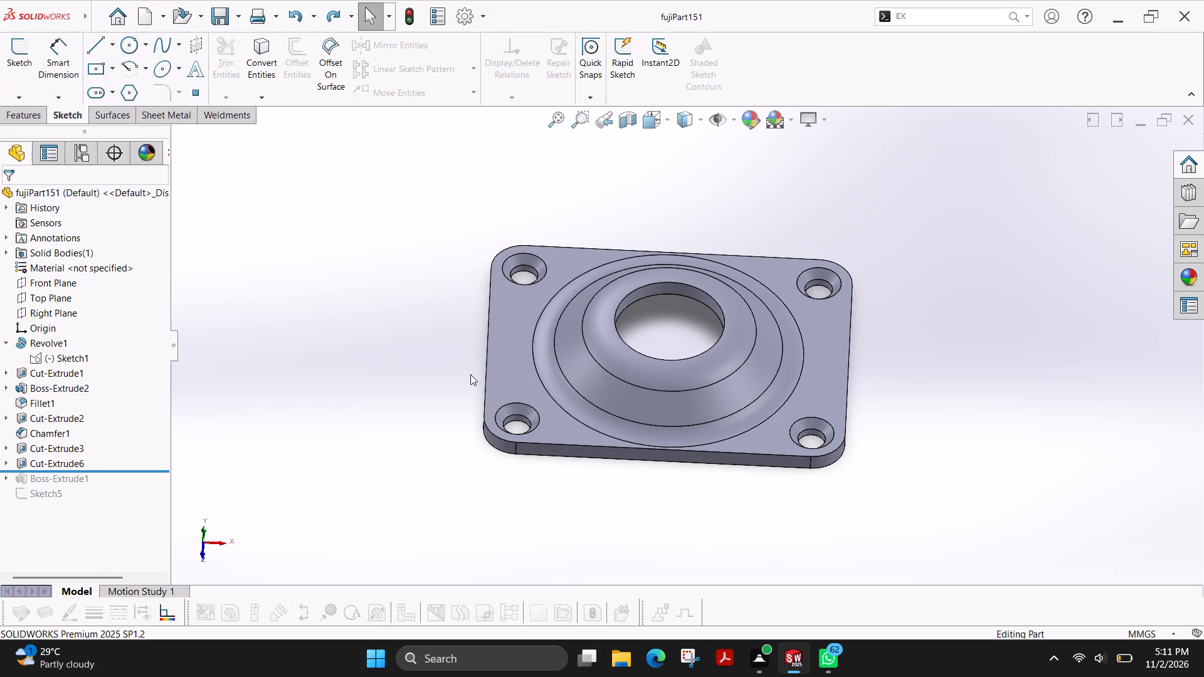